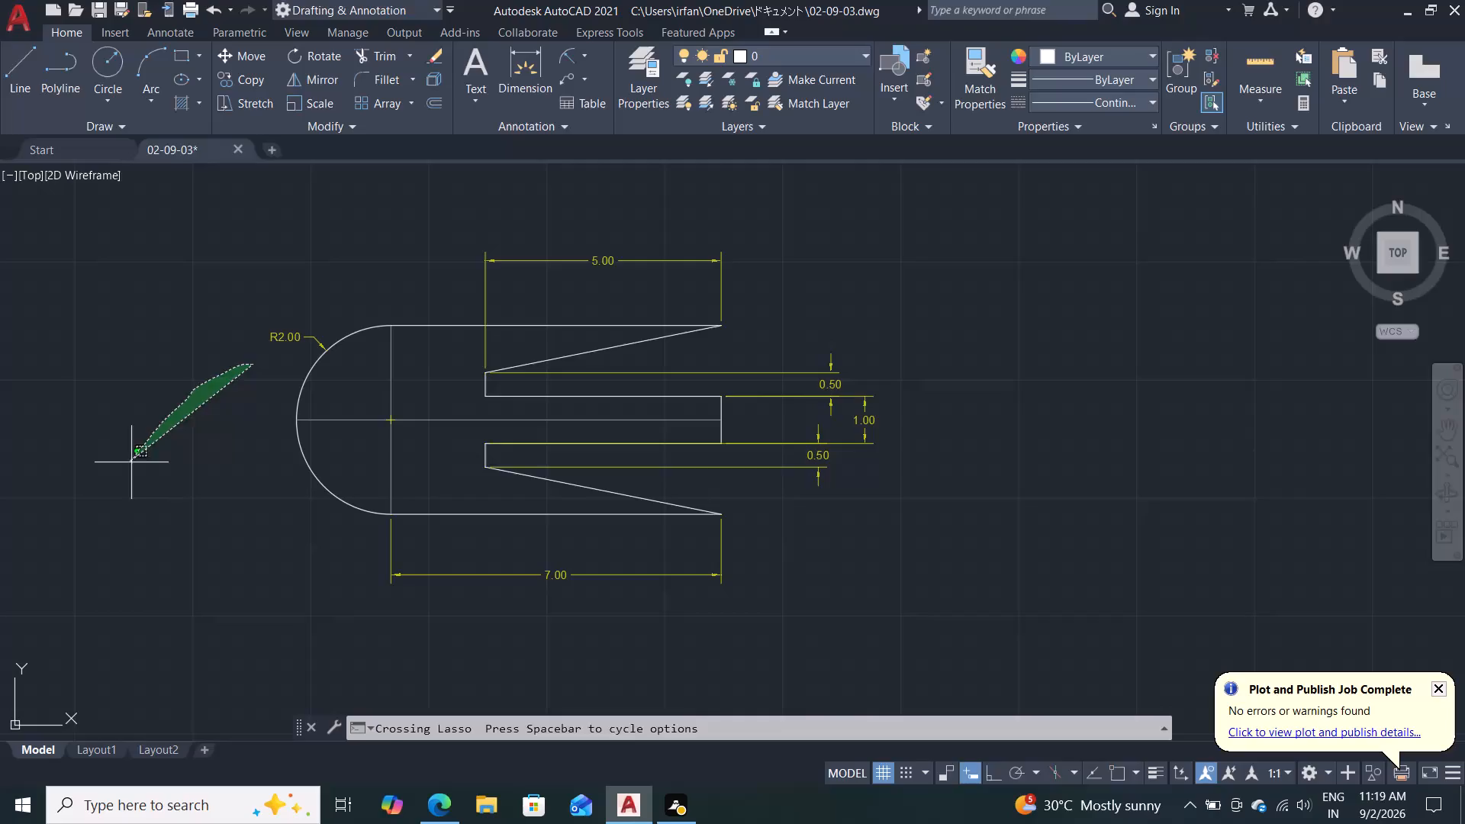
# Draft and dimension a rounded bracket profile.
# Create a new blank drawing and close the 02-09-03 drawing.
pyautogui.click(269, 149)
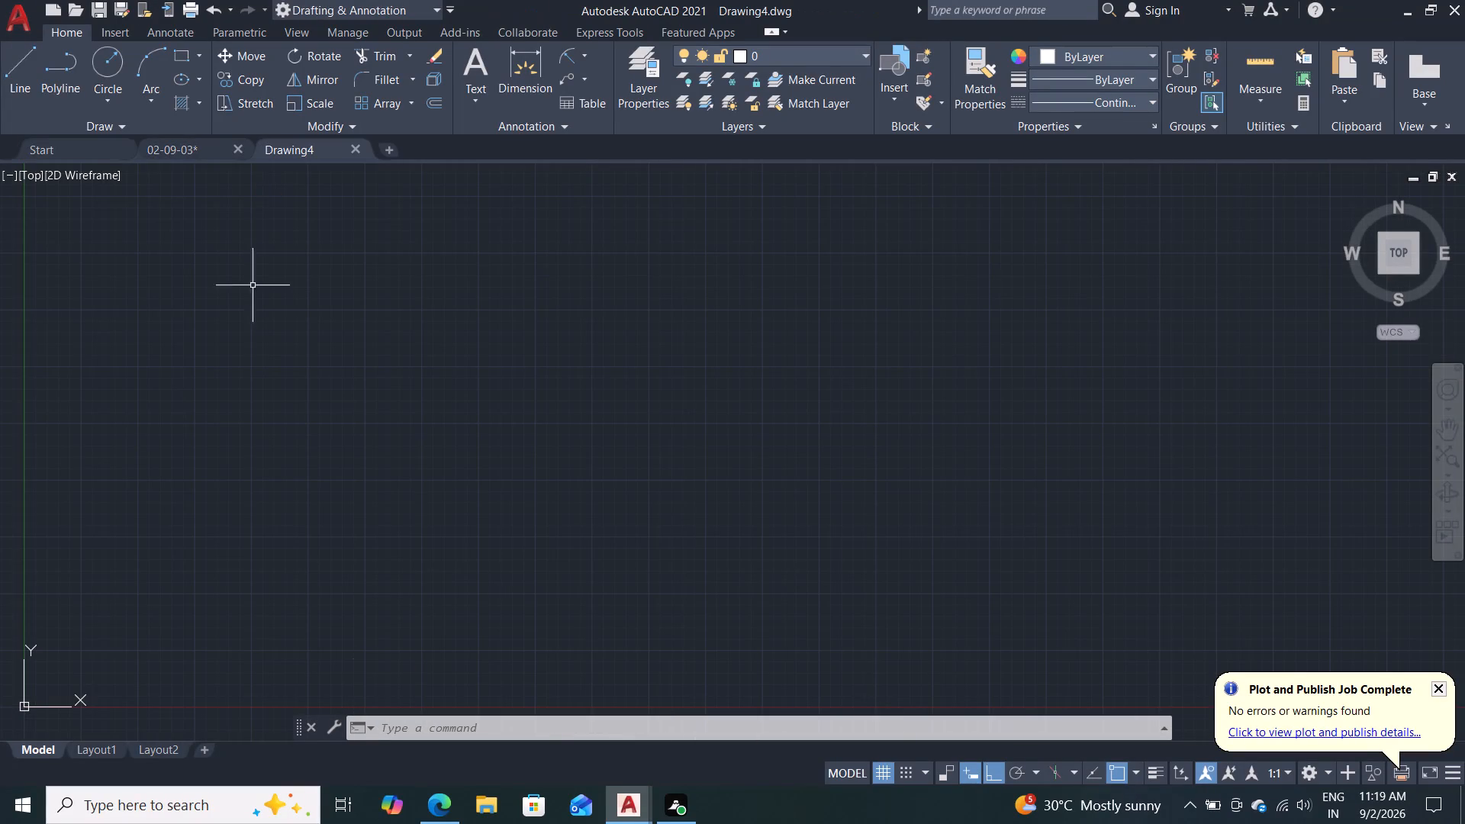
pyautogui.click(235, 144)
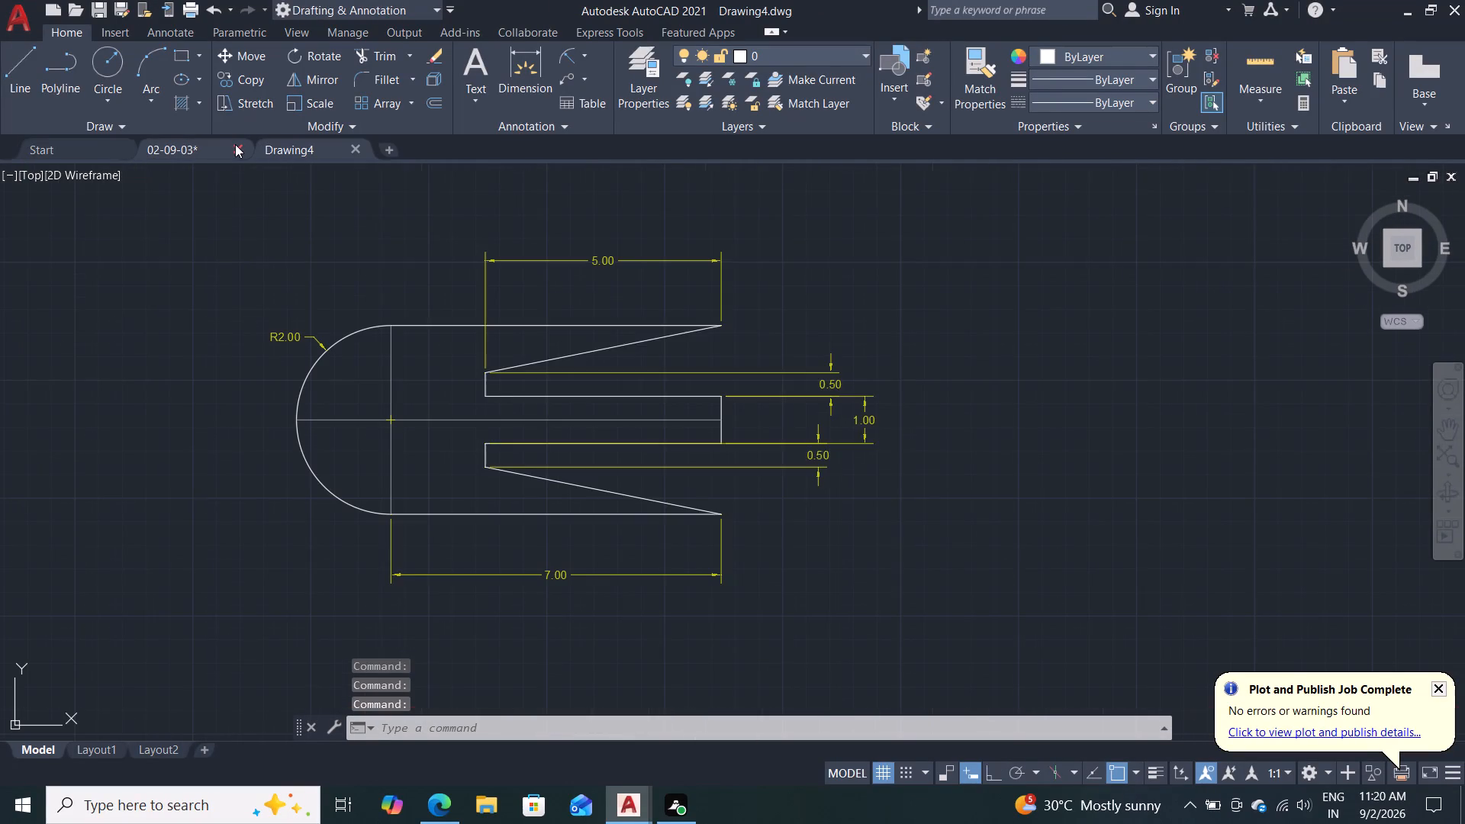
pyautogui.click(787, 444)
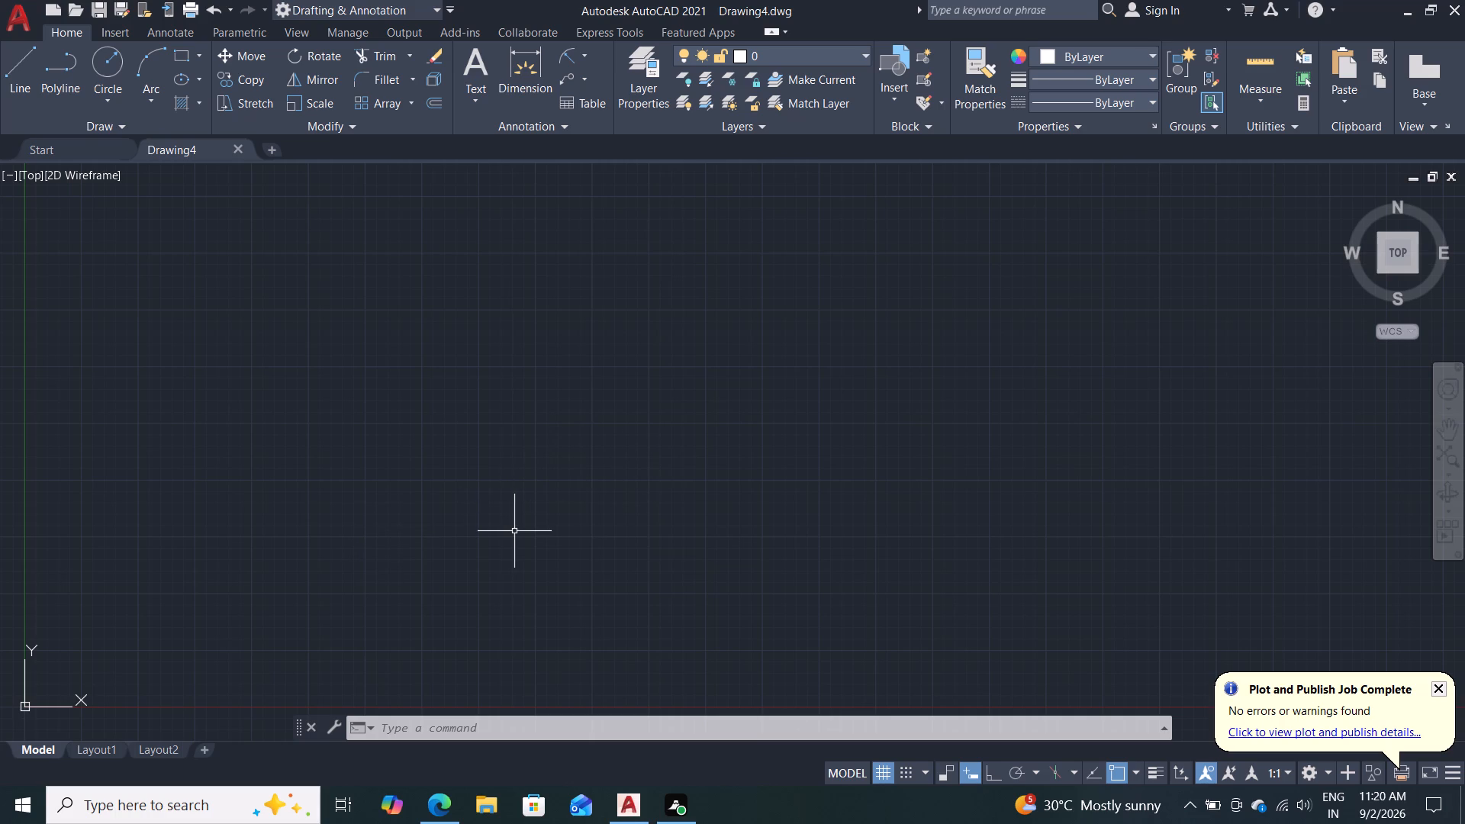
# Draw a circle of radius 20 above and to the right of the origin.
pyautogui.click(96, 69)
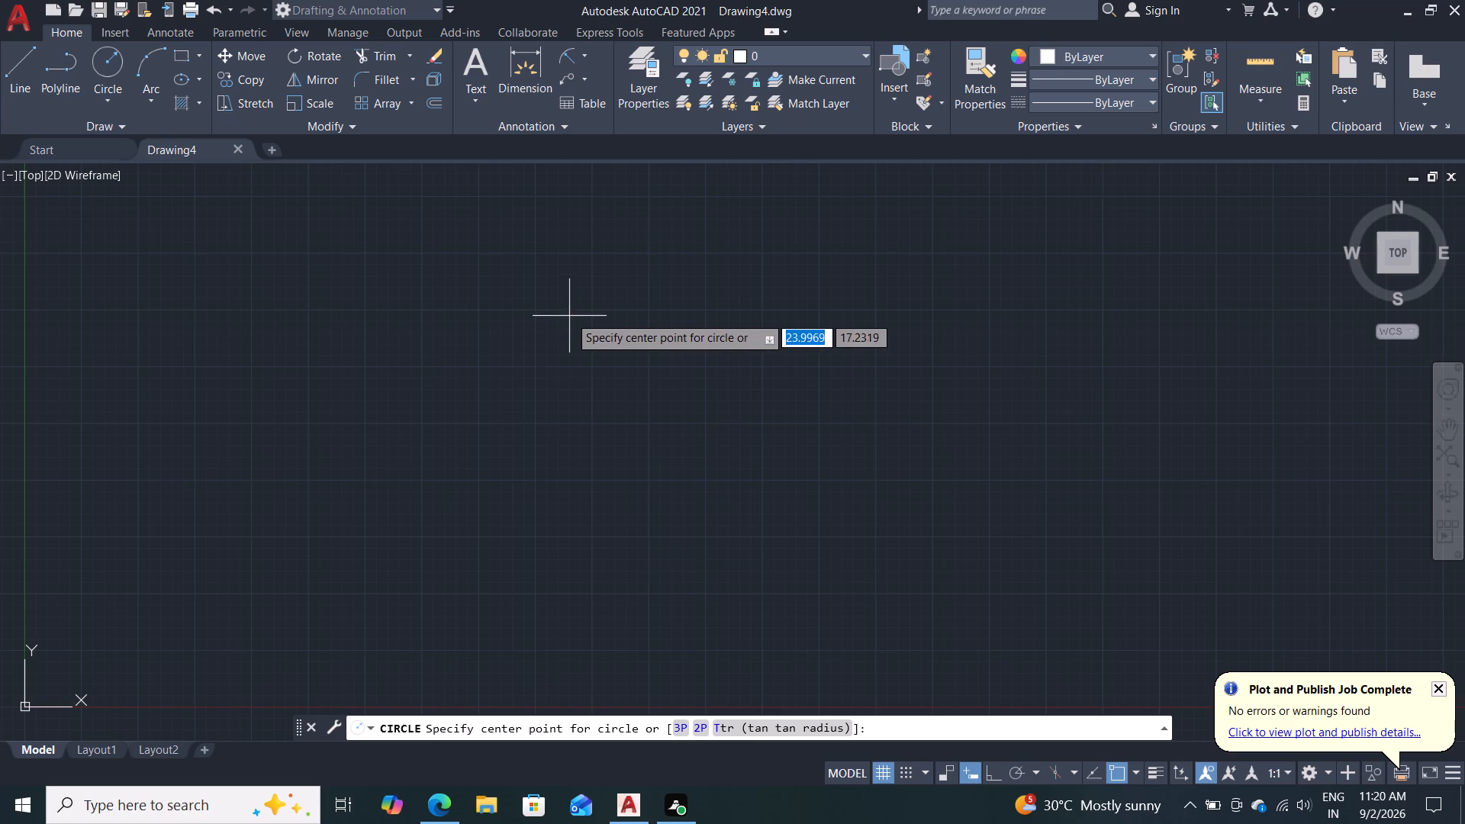
pyautogui.scroll(1, 602, 401)
pyautogui.scroll(-2, 602, 401)
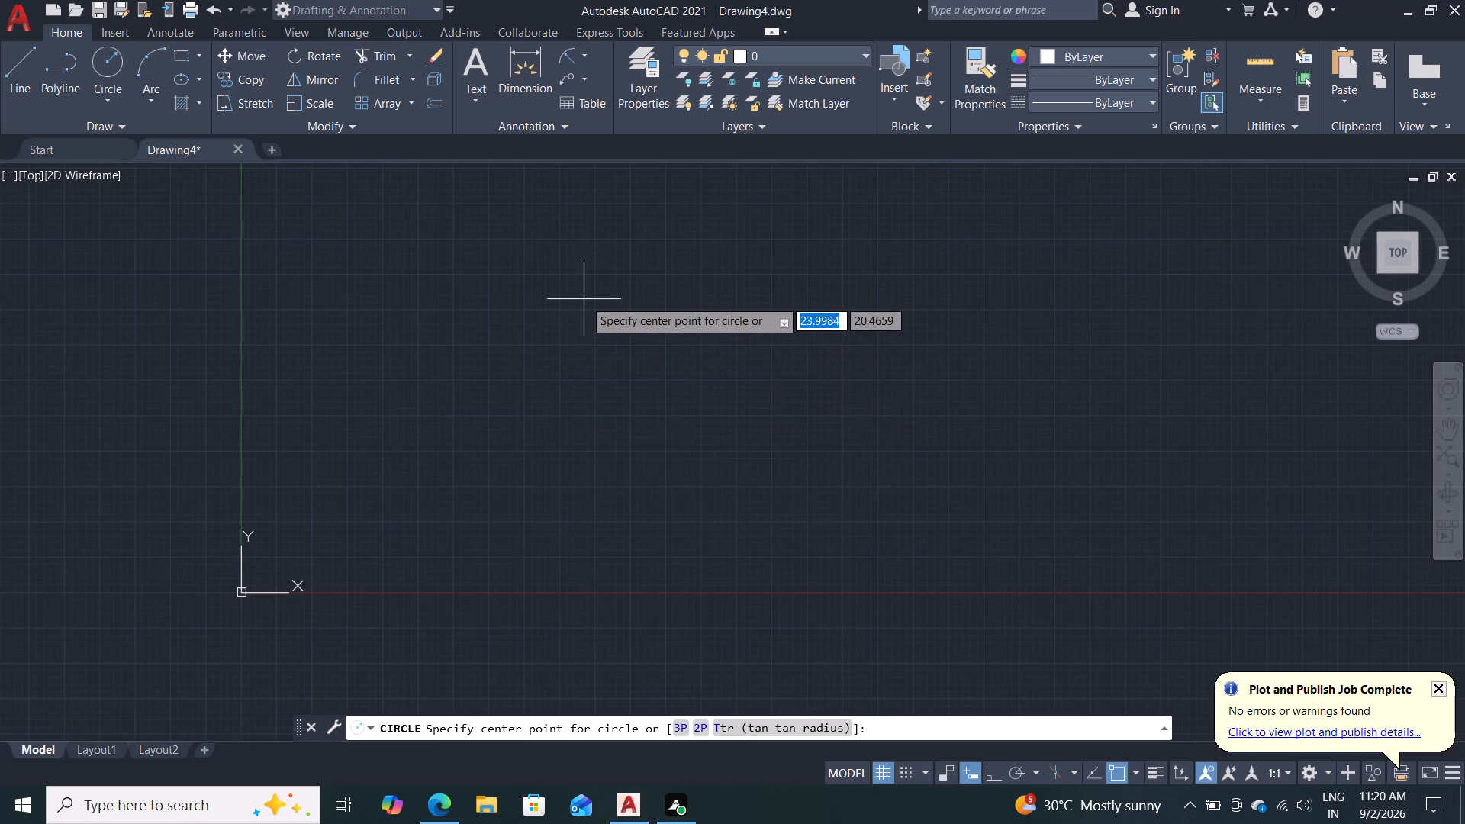
pyautogui.click(589, 298)
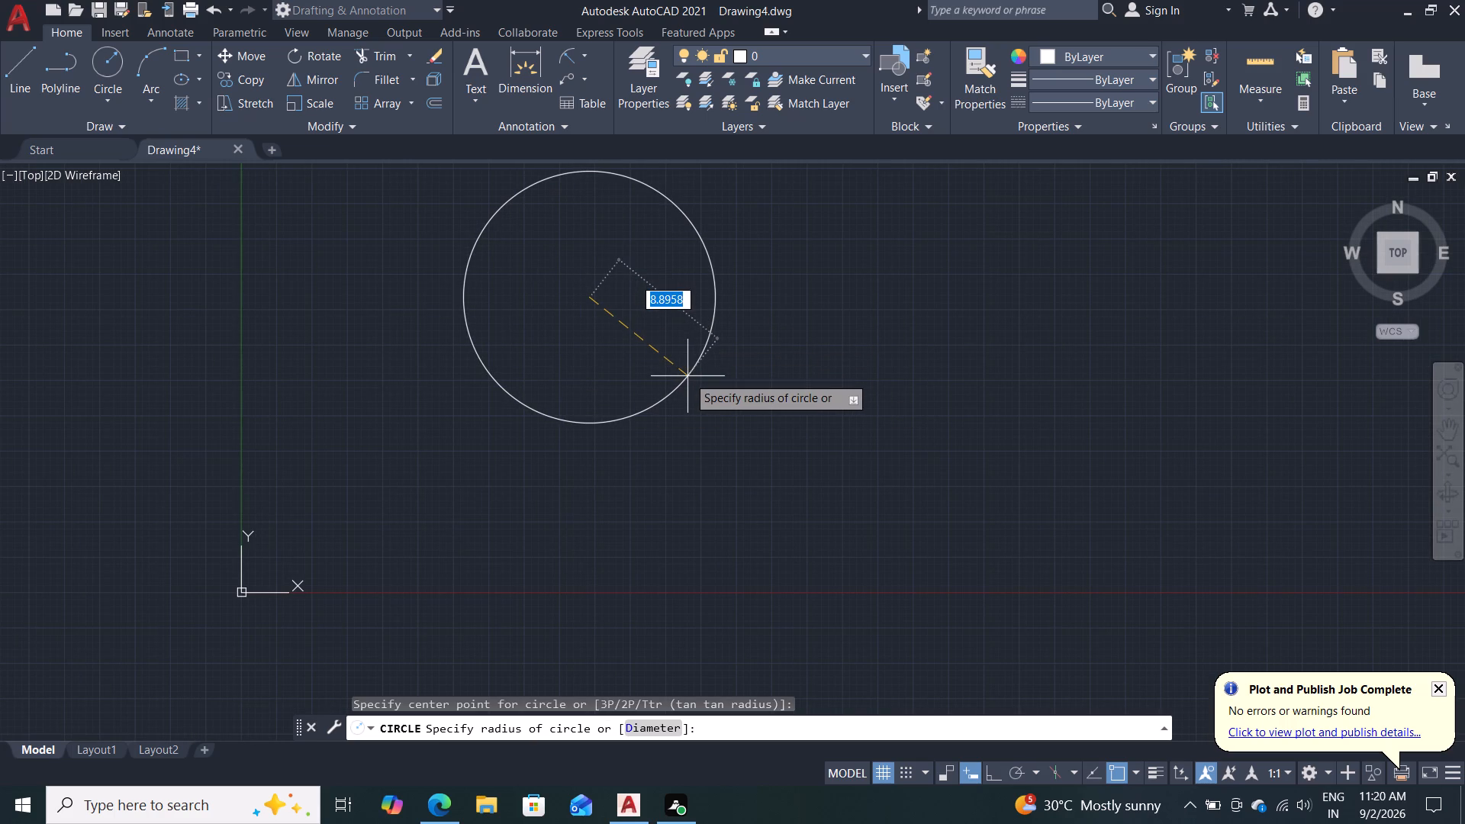
pyautogui.write('20')
pyautogui.press('Return')
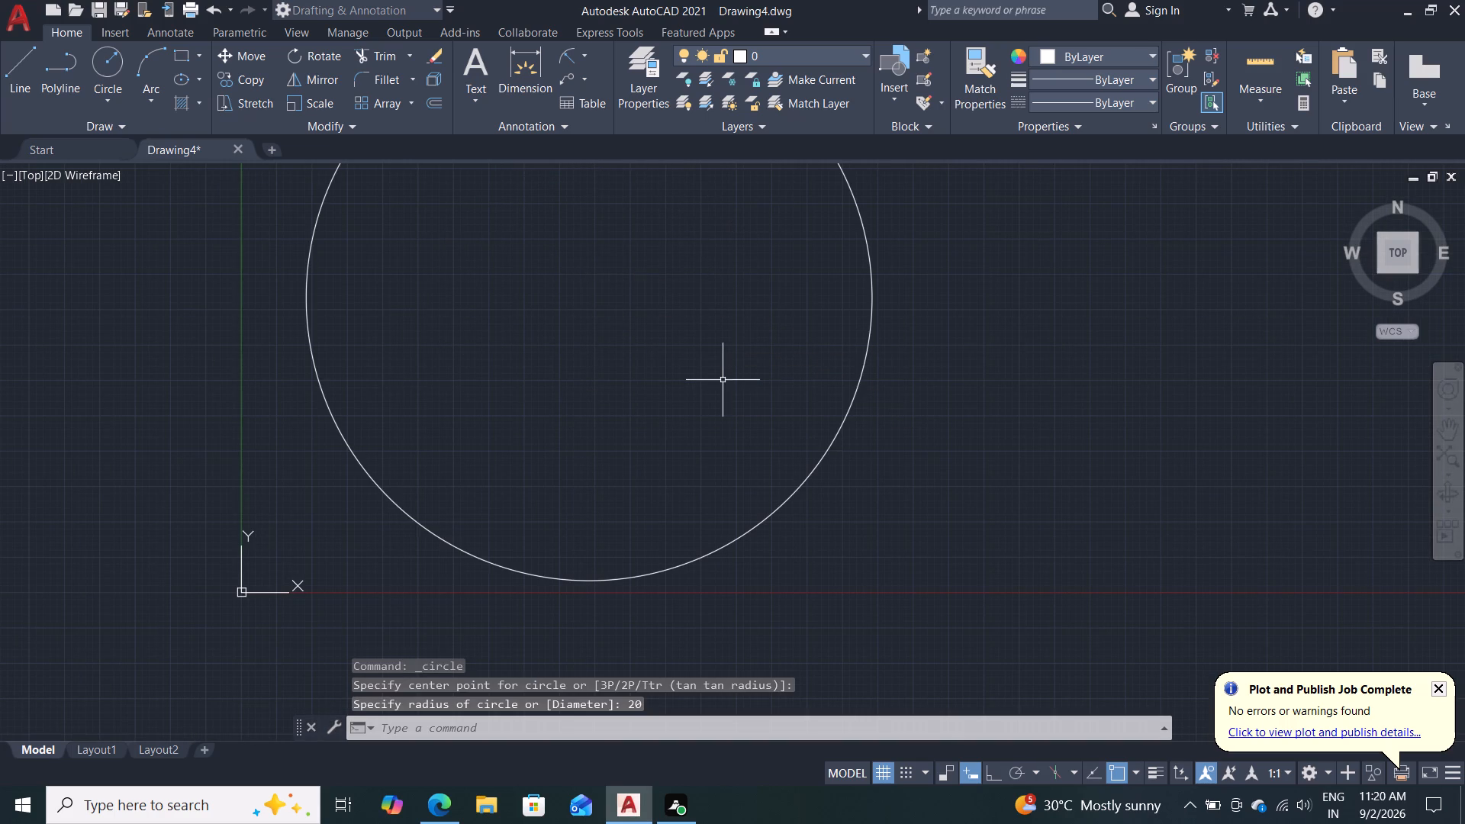
# Configure the drawing units to 0.00 length precision and millimetres for the insertion scale.
pyautogui.scroll(-1, 836, 398)
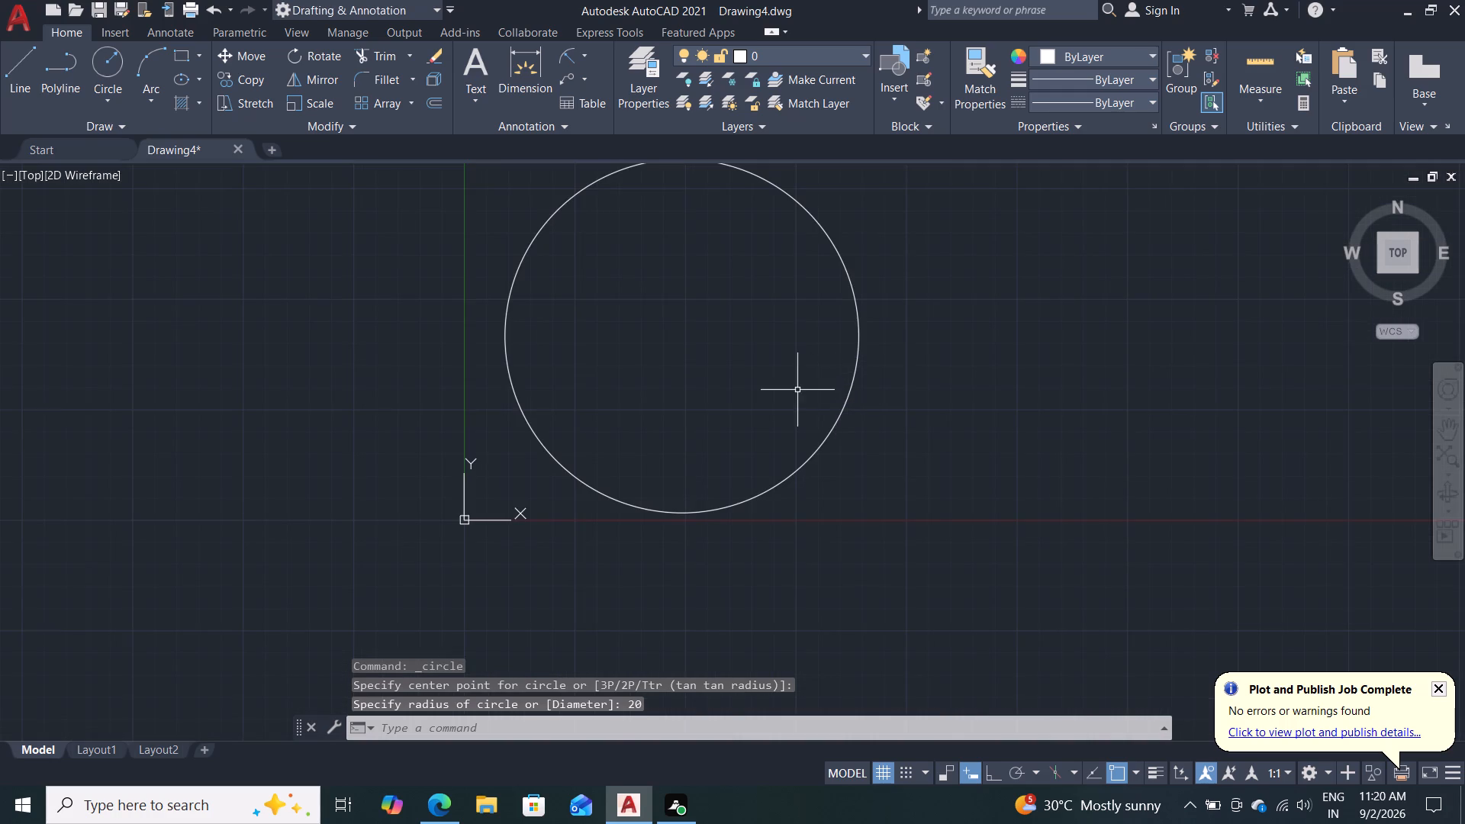
pyautogui.scroll(-2, 796, 390)
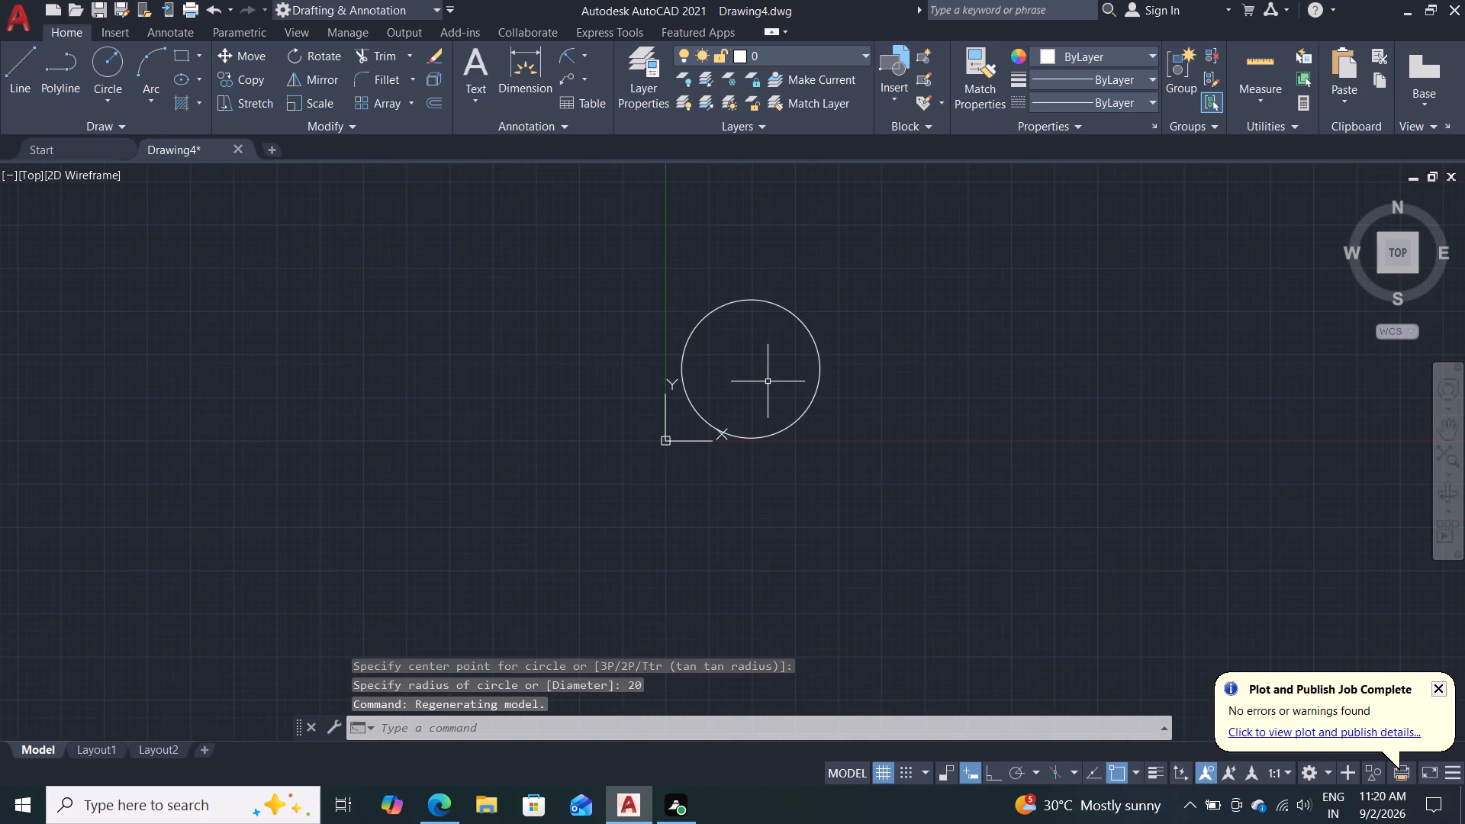
pyautogui.press('u')
pyautogui.press('n')
pyautogui.press('Return')
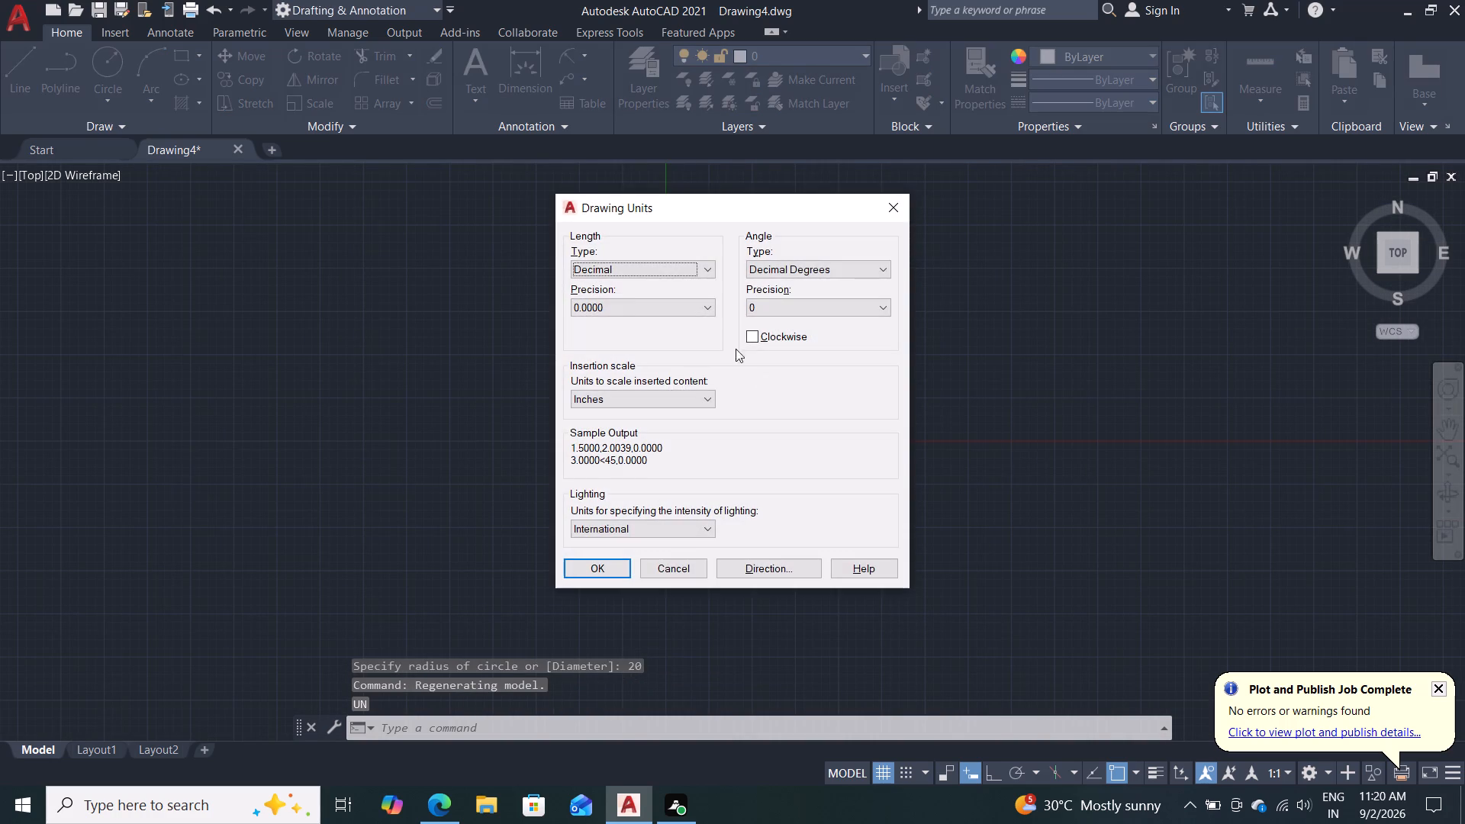
pyautogui.click(636, 312)
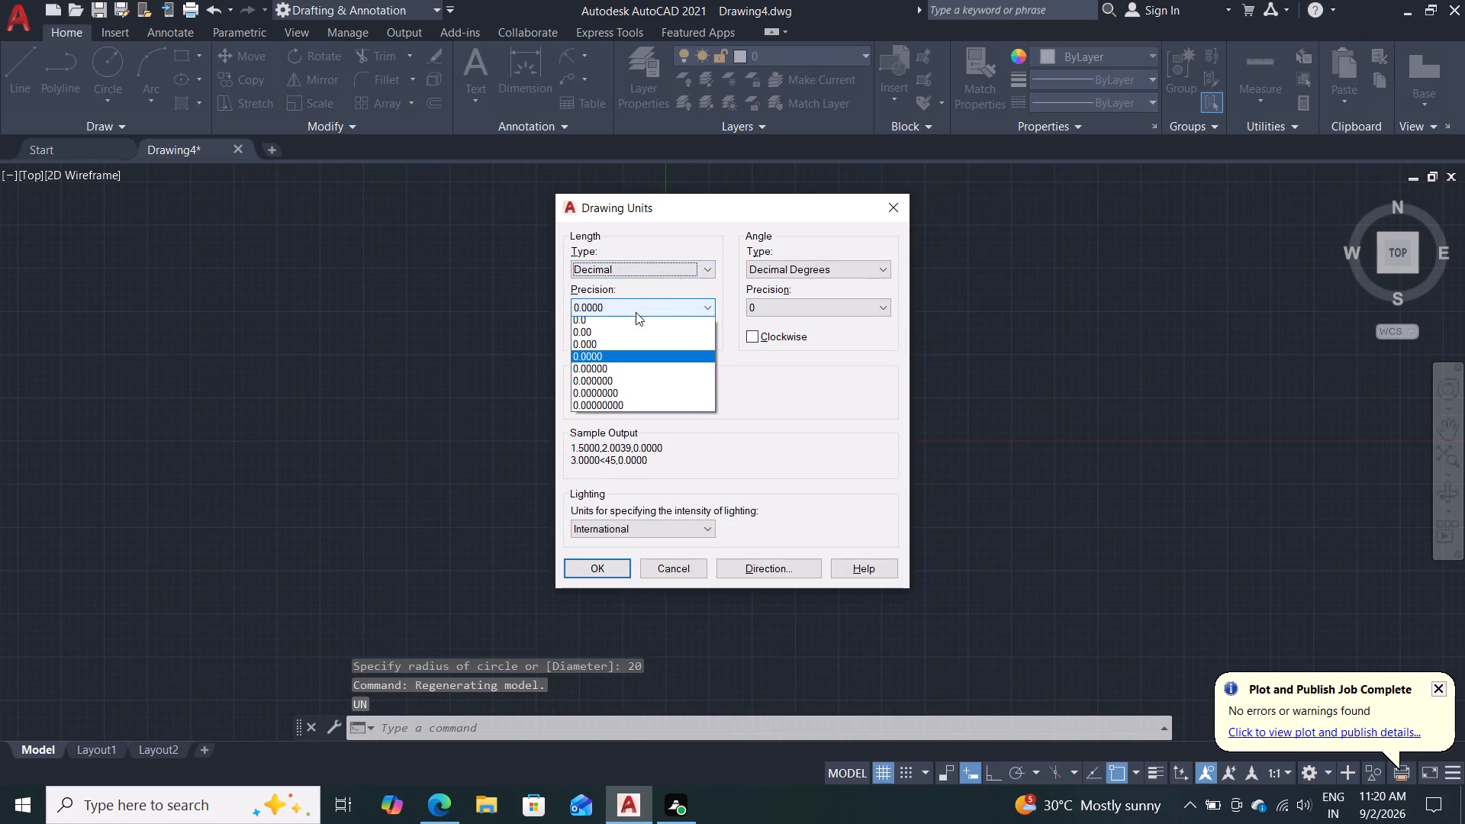
pyautogui.click(610, 346)
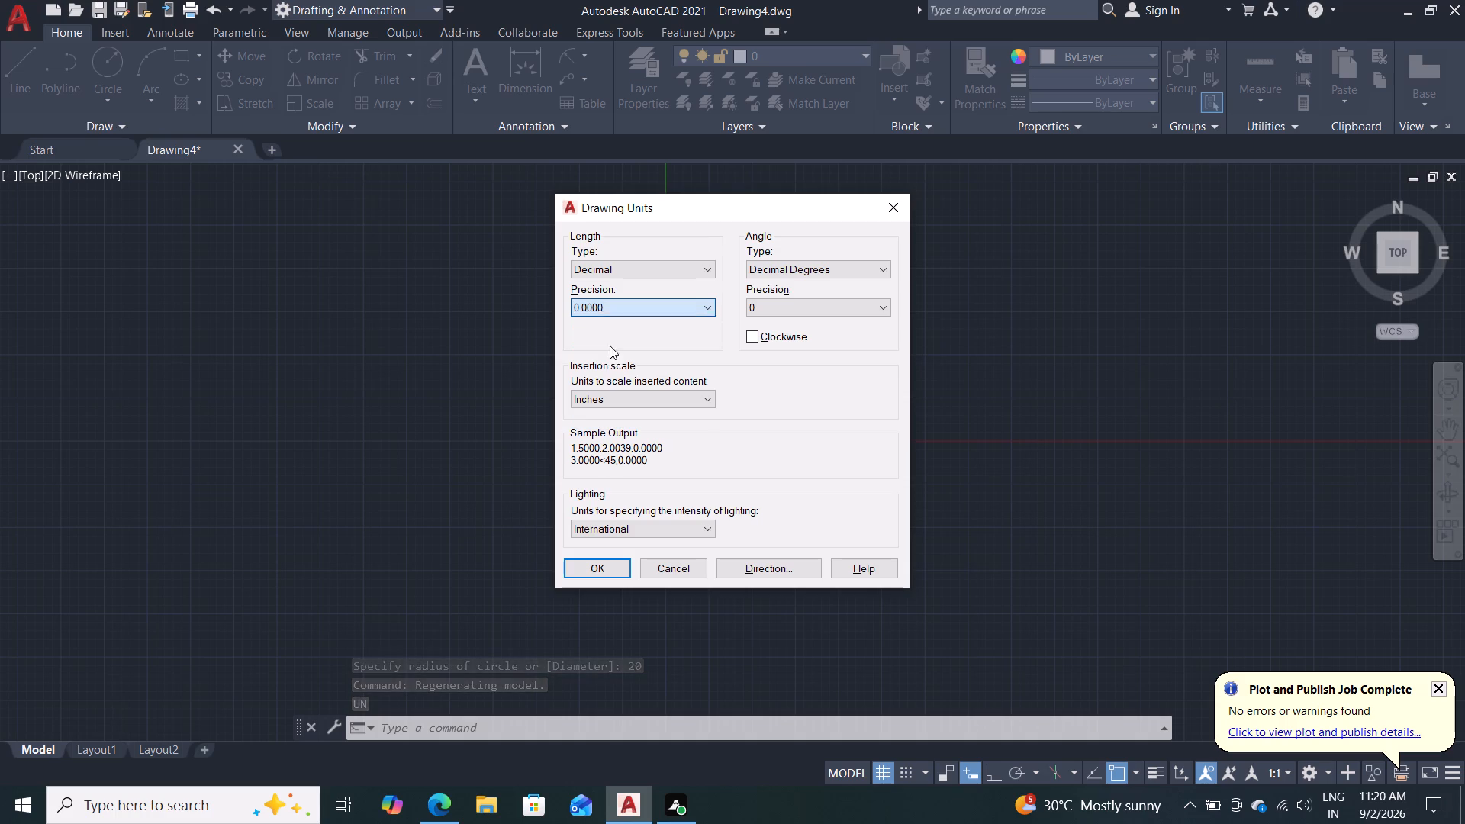
pyautogui.click(692, 403)
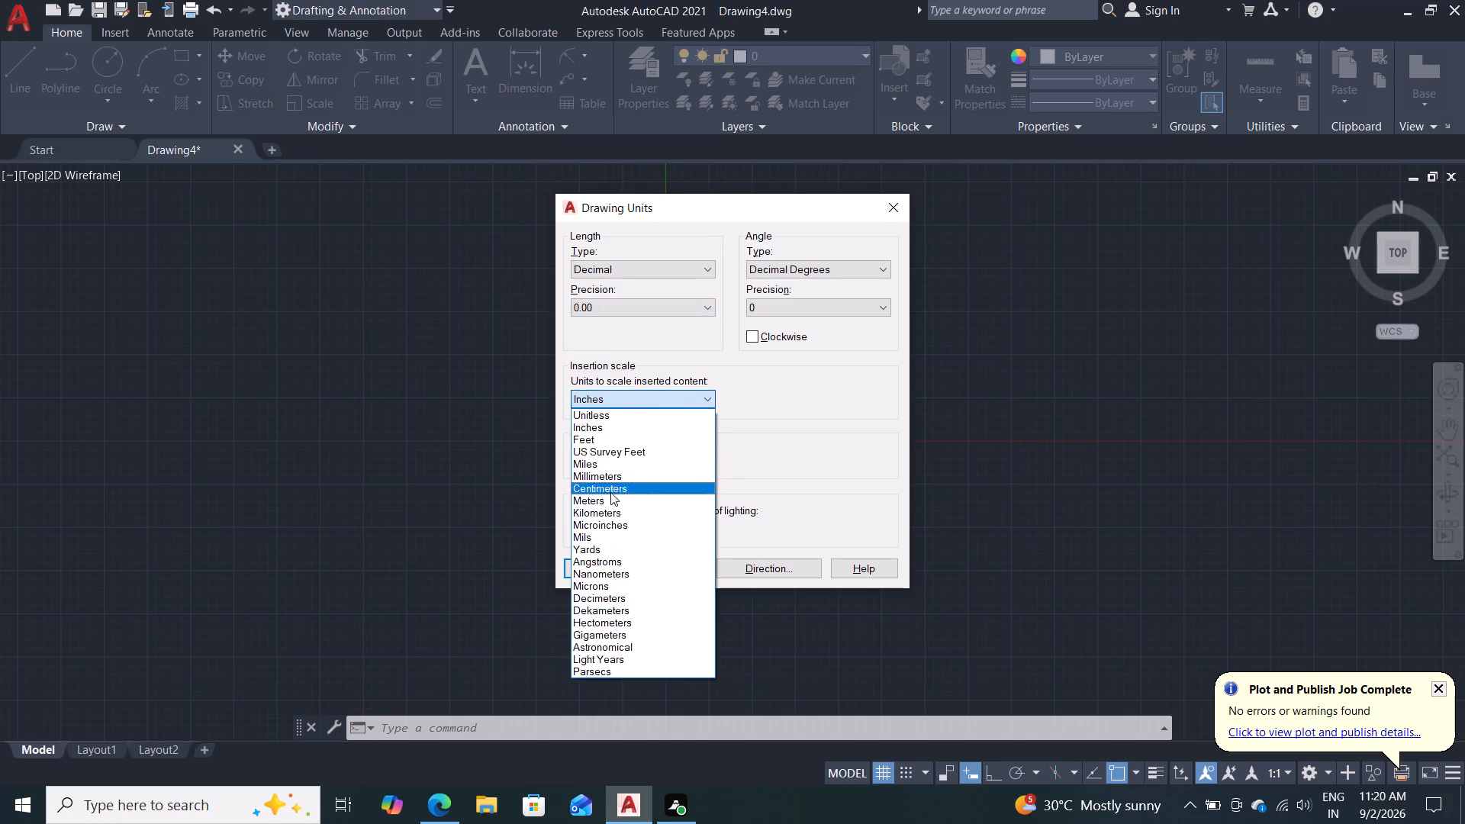
pyautogui.click(625, 478)
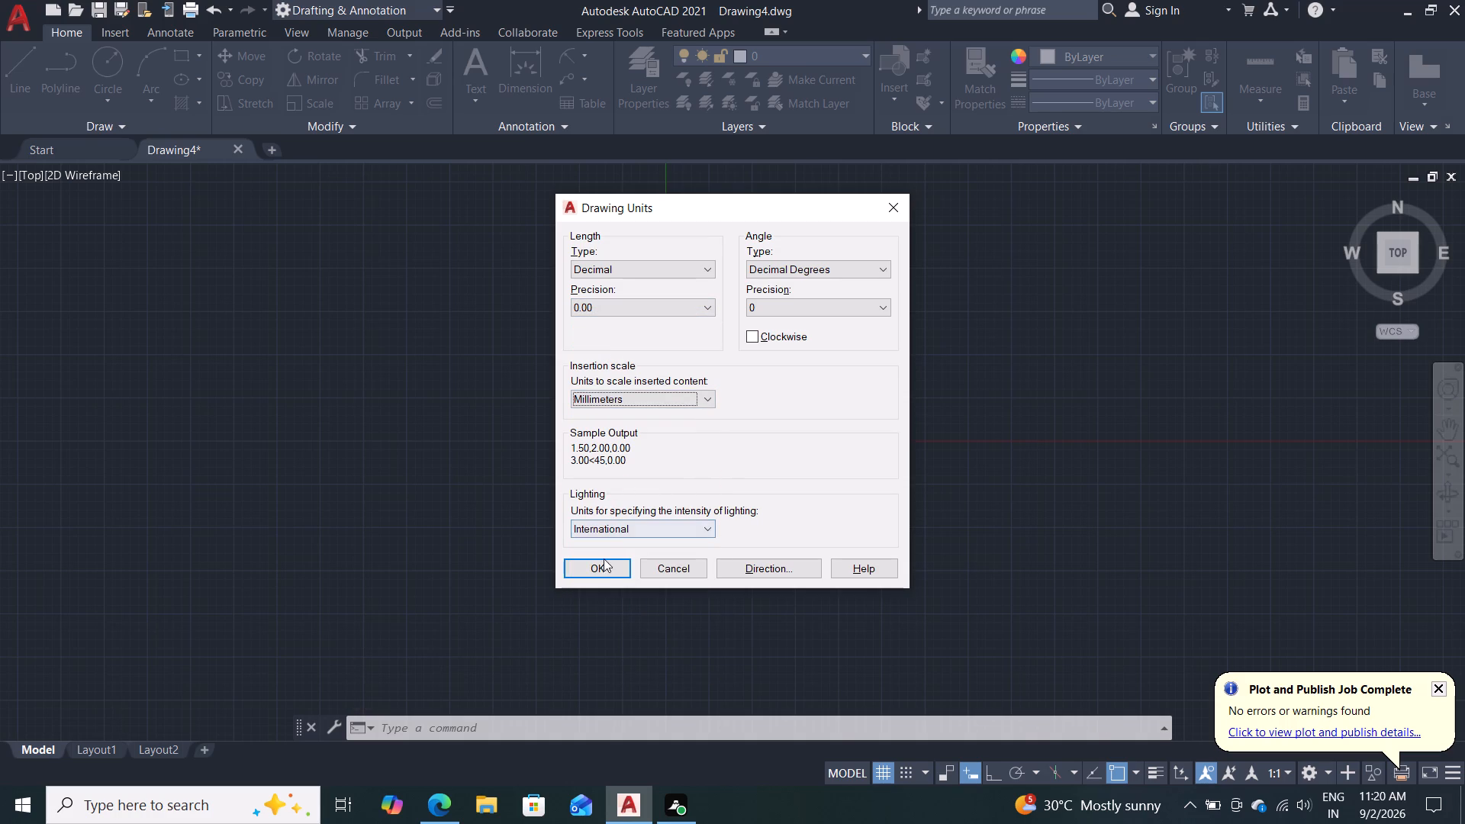
pyautogui.click(605, 566)
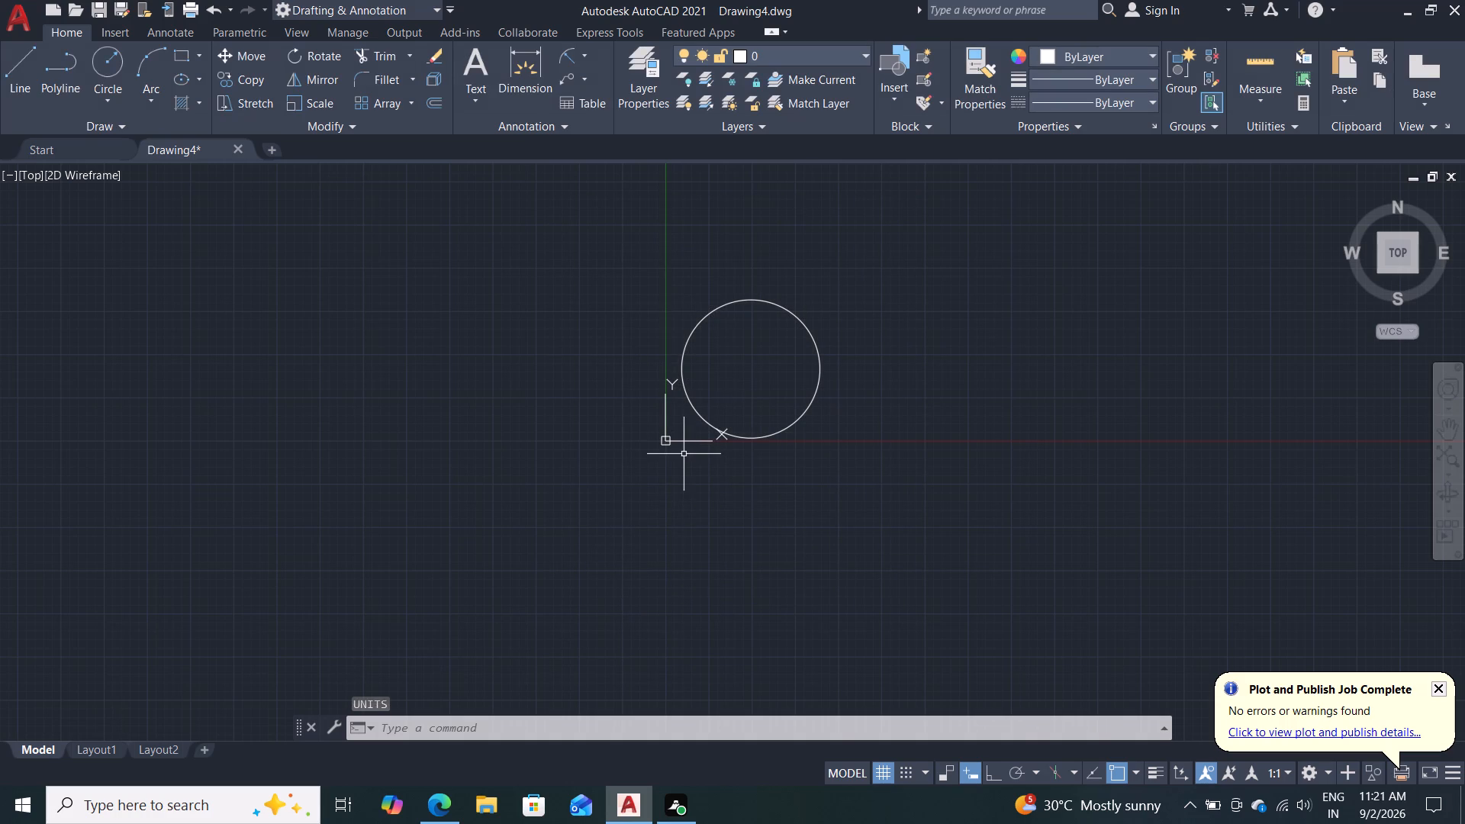
# Set the UCS icon to Noorigin so it is no longer displayed at the origin.
pyautogui.press('u')
pyautogui.write('cs')
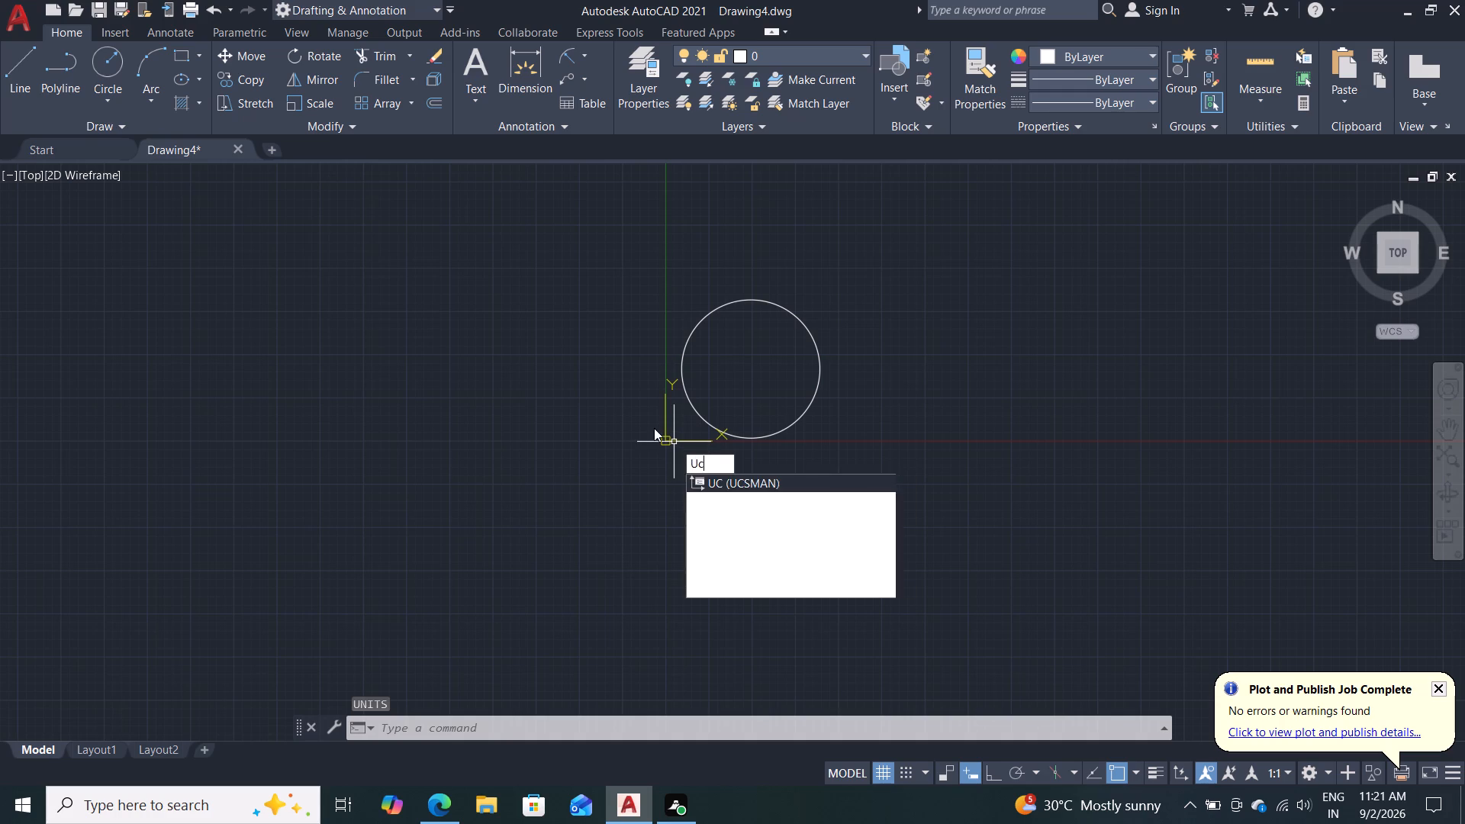
pyautogui.click(723, 499)
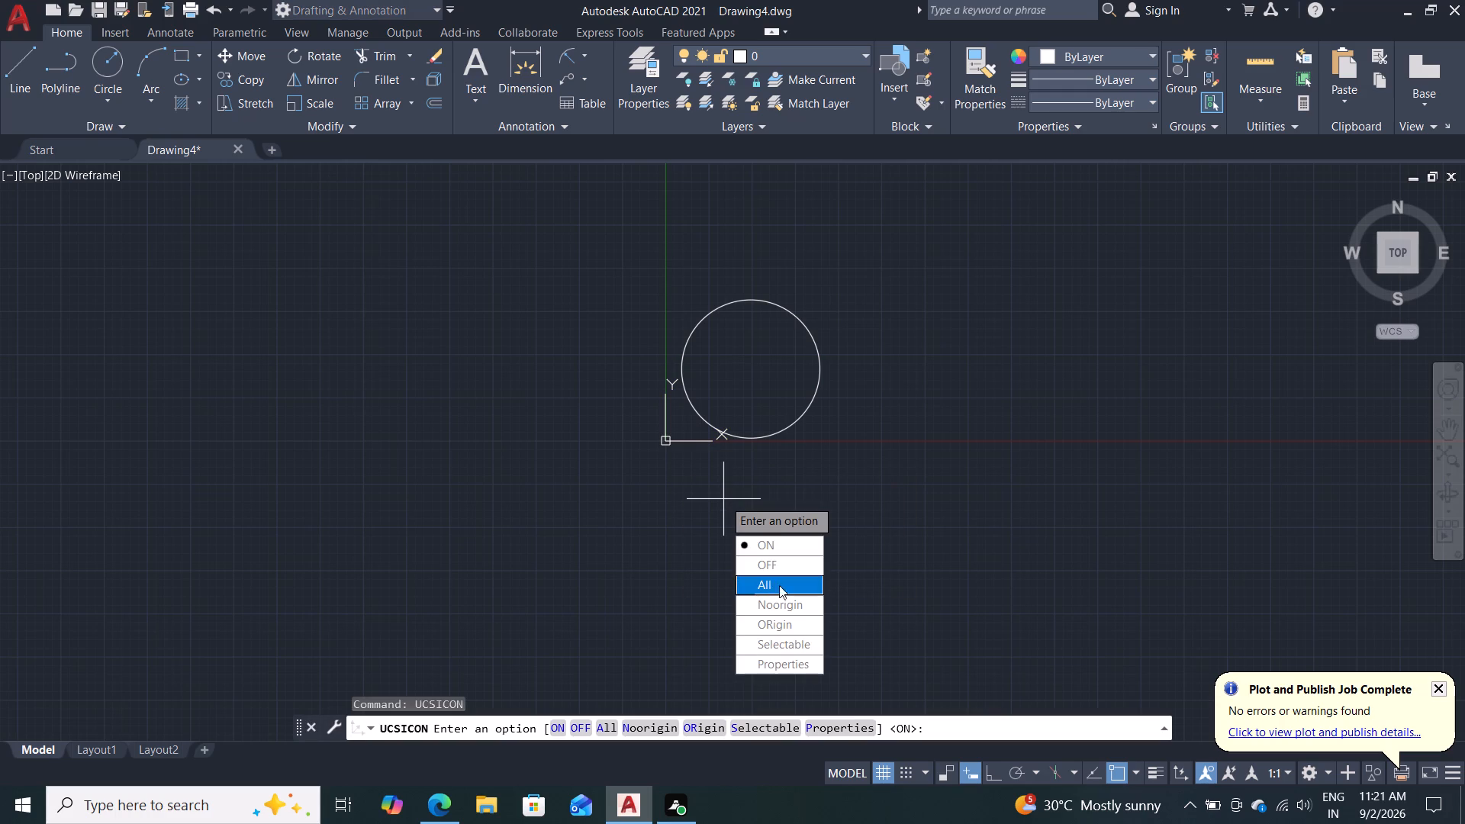
pyautogui.moveTo(778, 613); pyautogui.dragTo(723, 497)
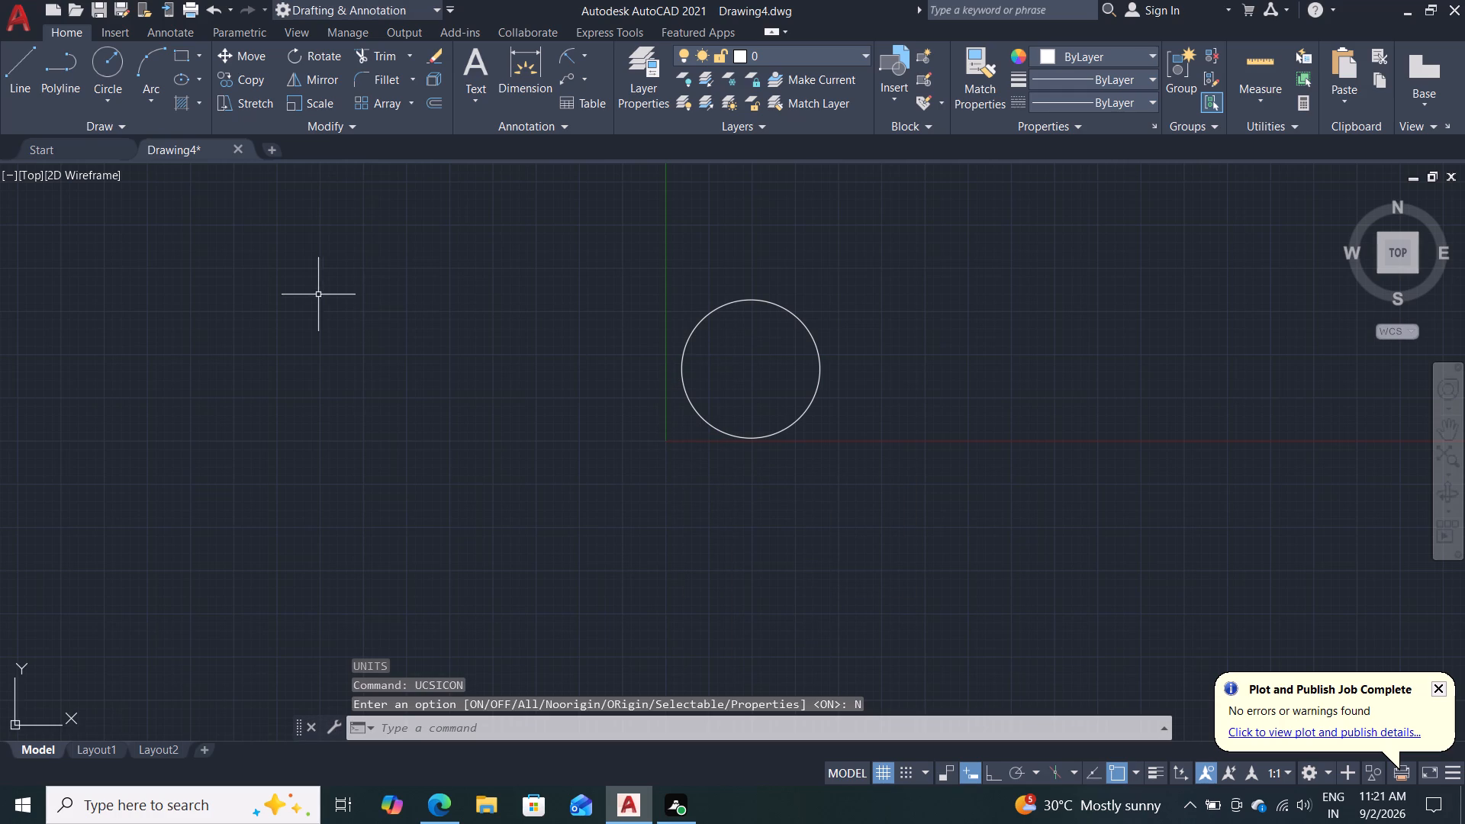
# Draw a circle of radius 35 concentric with the existing circle.
pyautogui.click(122, 83)
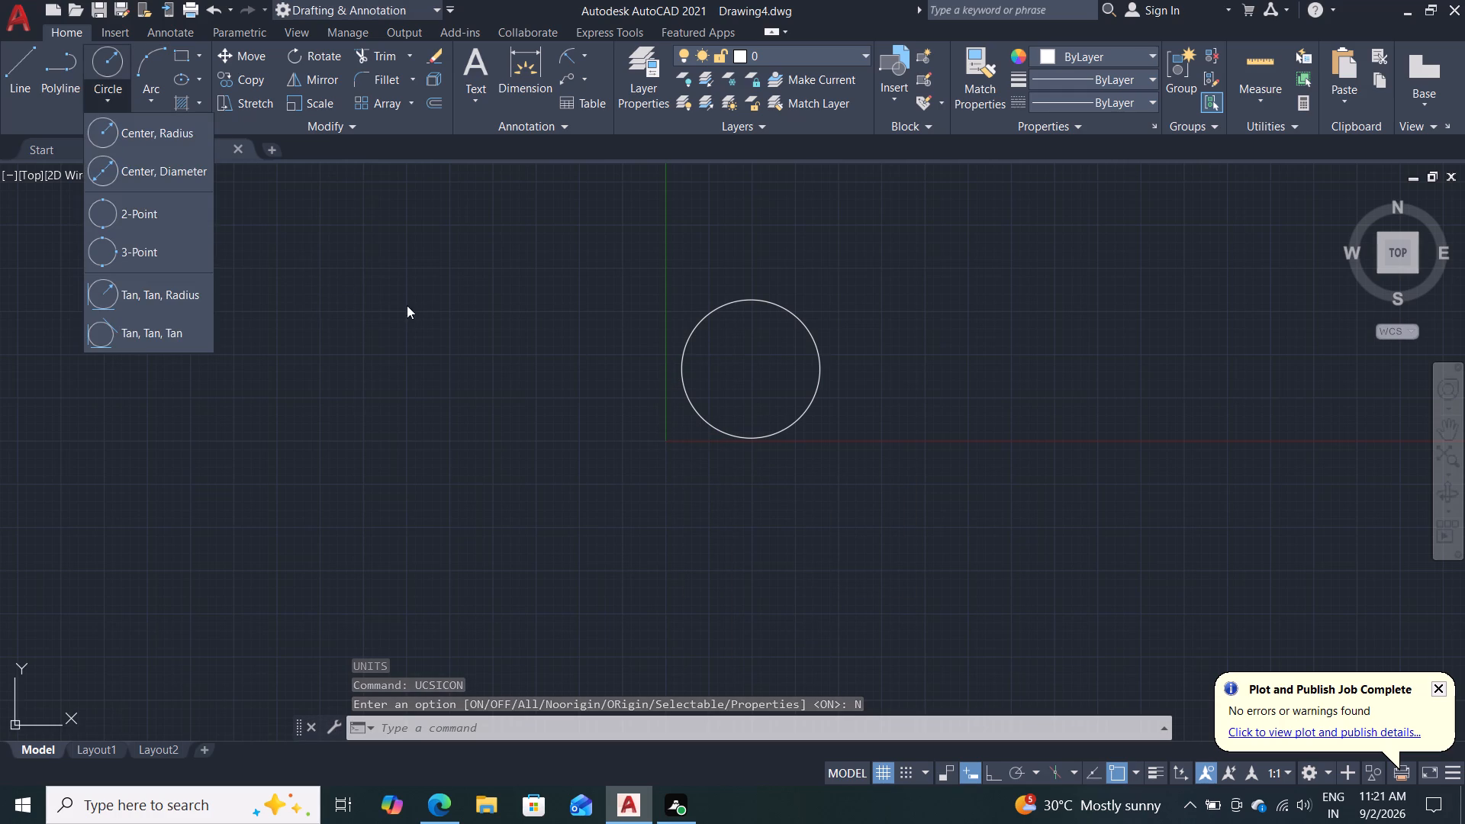
pyautogui.click(169, 136)
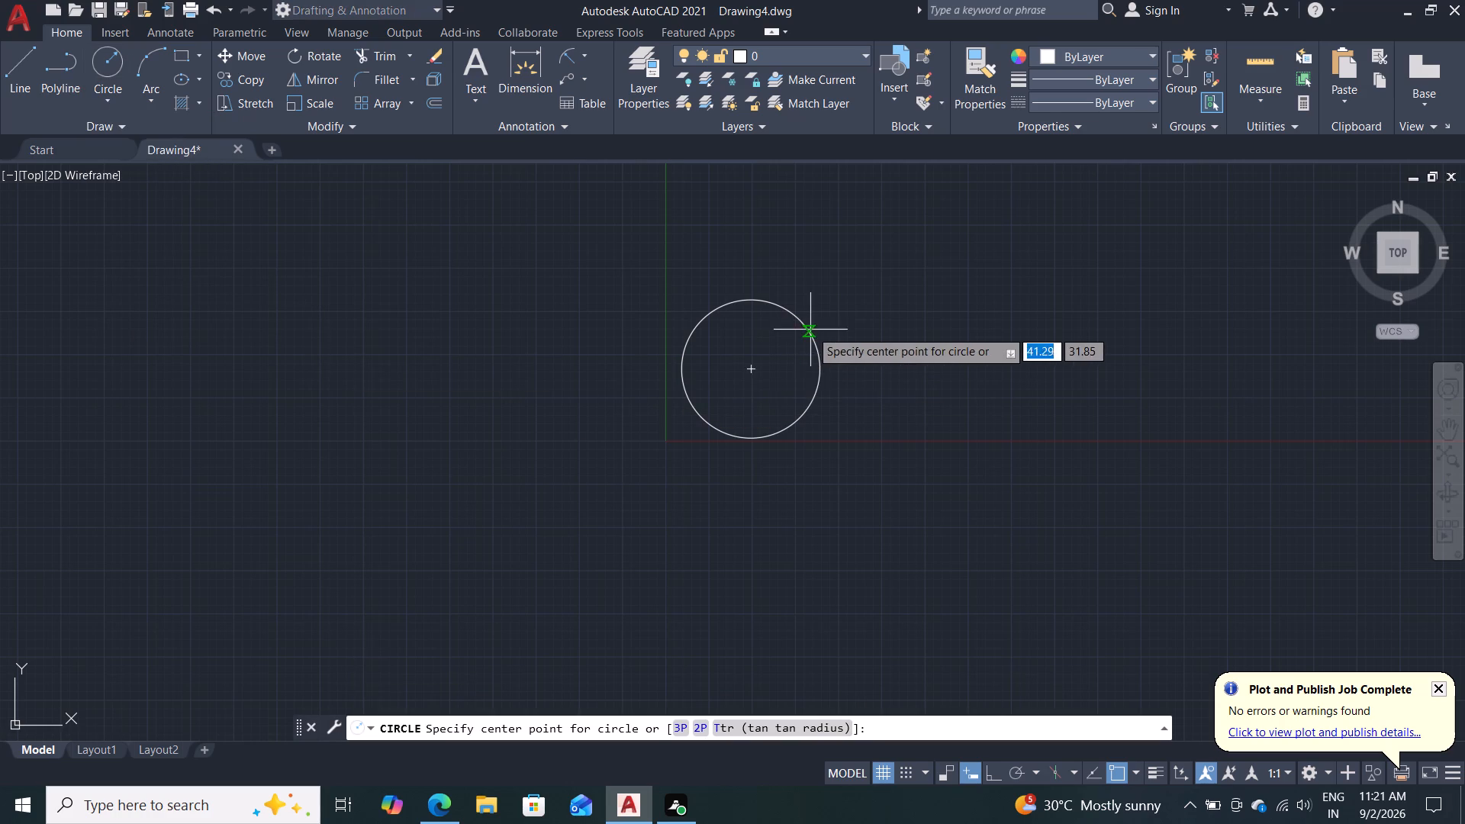
pyautogui.click(748, 366)
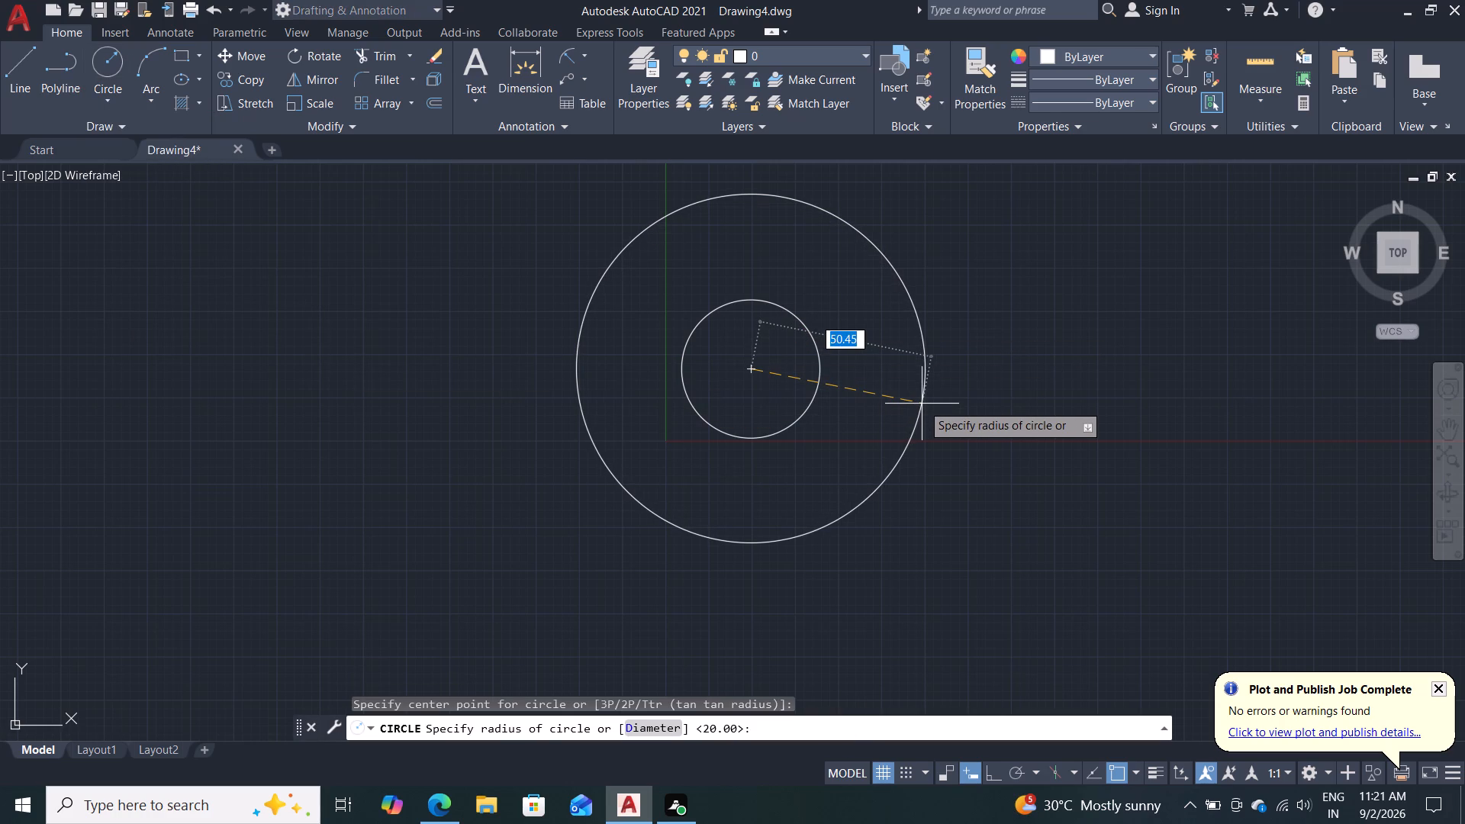
pyautogui.write('35')
pyautogui.press('Return')
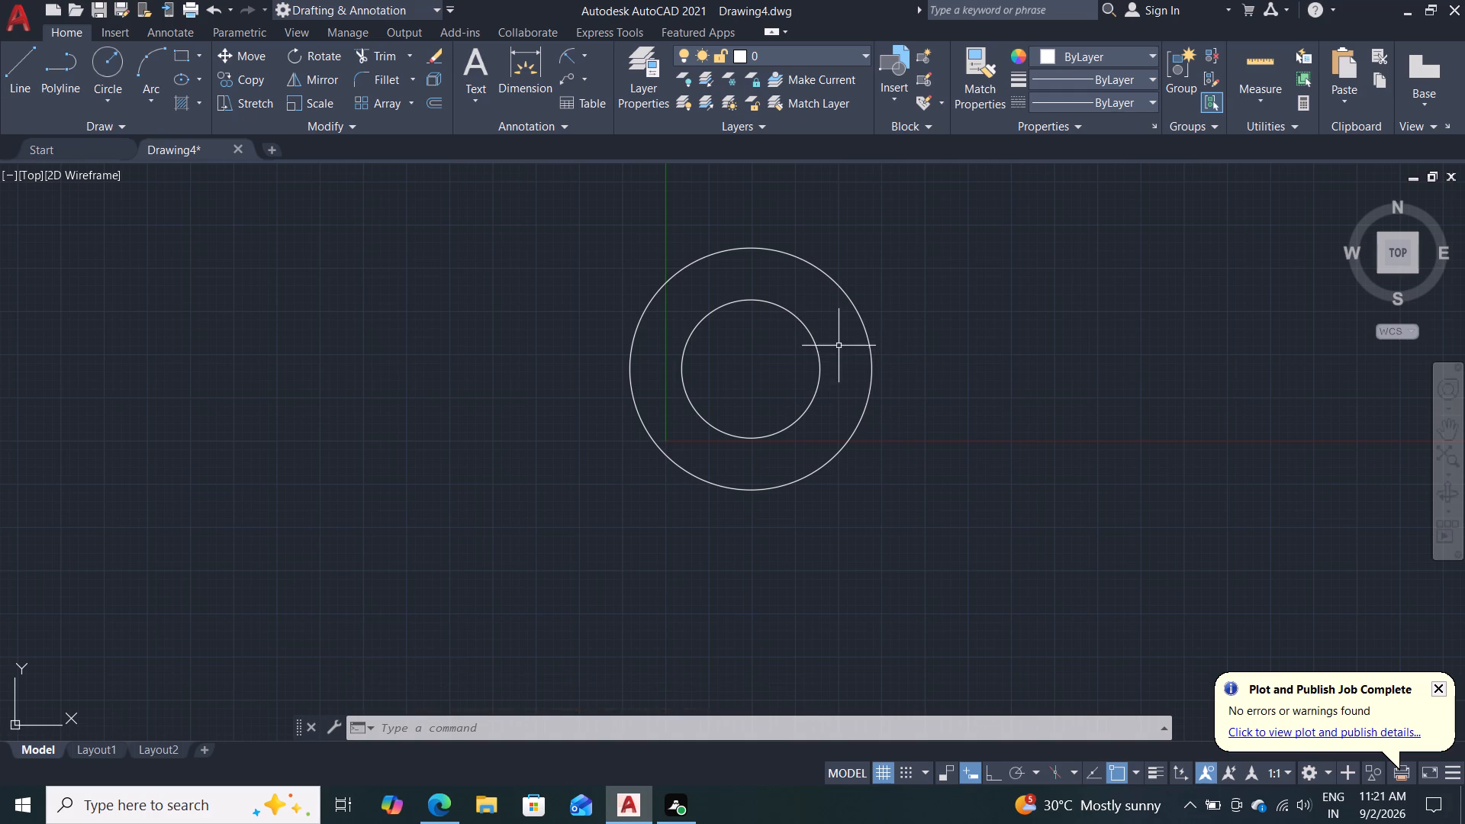
# With Ortho on, draw connected lines from the outer circle's left quadrant: 60 down, 70 right and 60 back up.
pyautogui.click(12, 63)
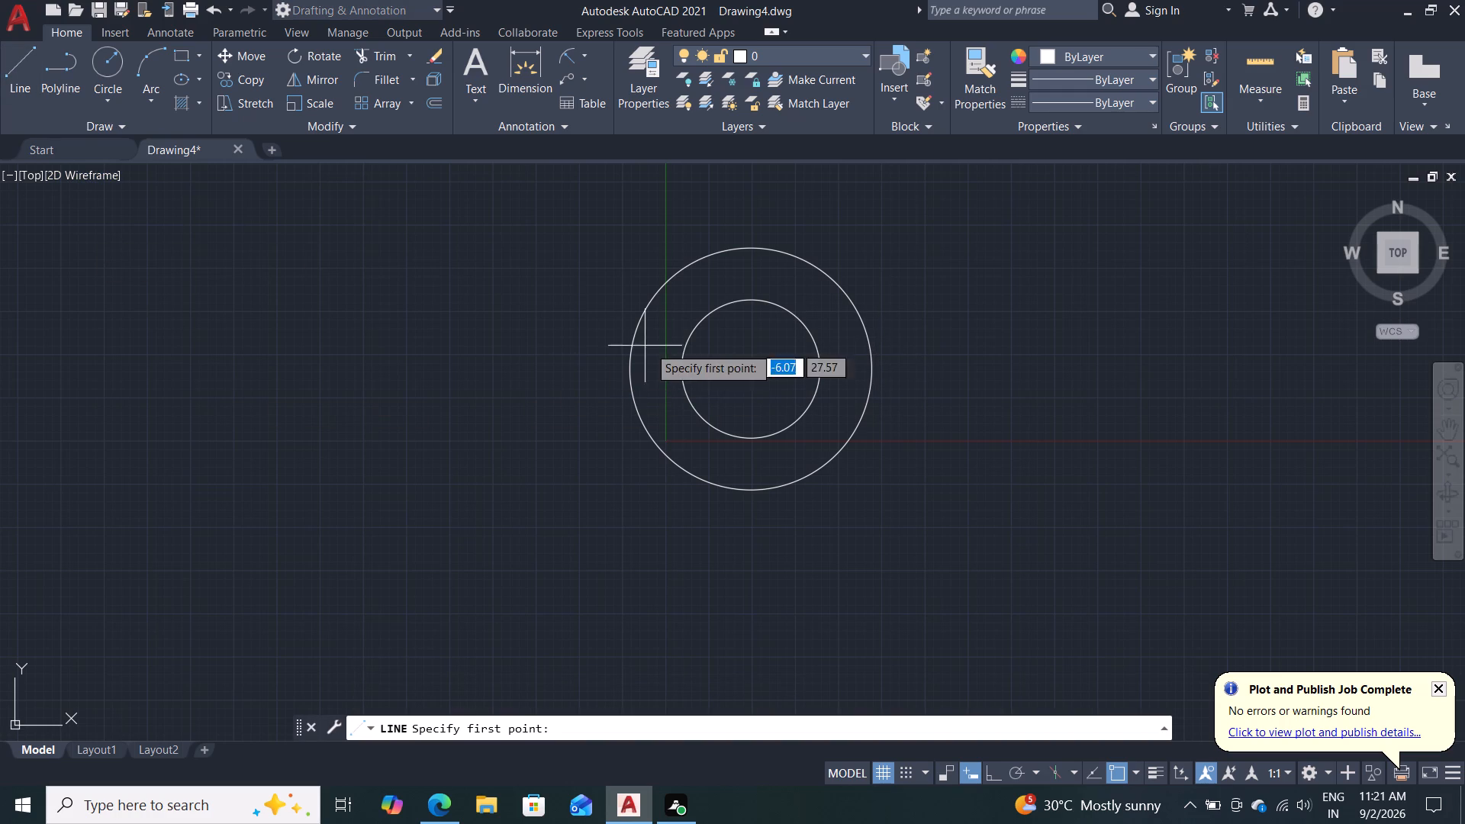
pyautogui.click(633, 369)
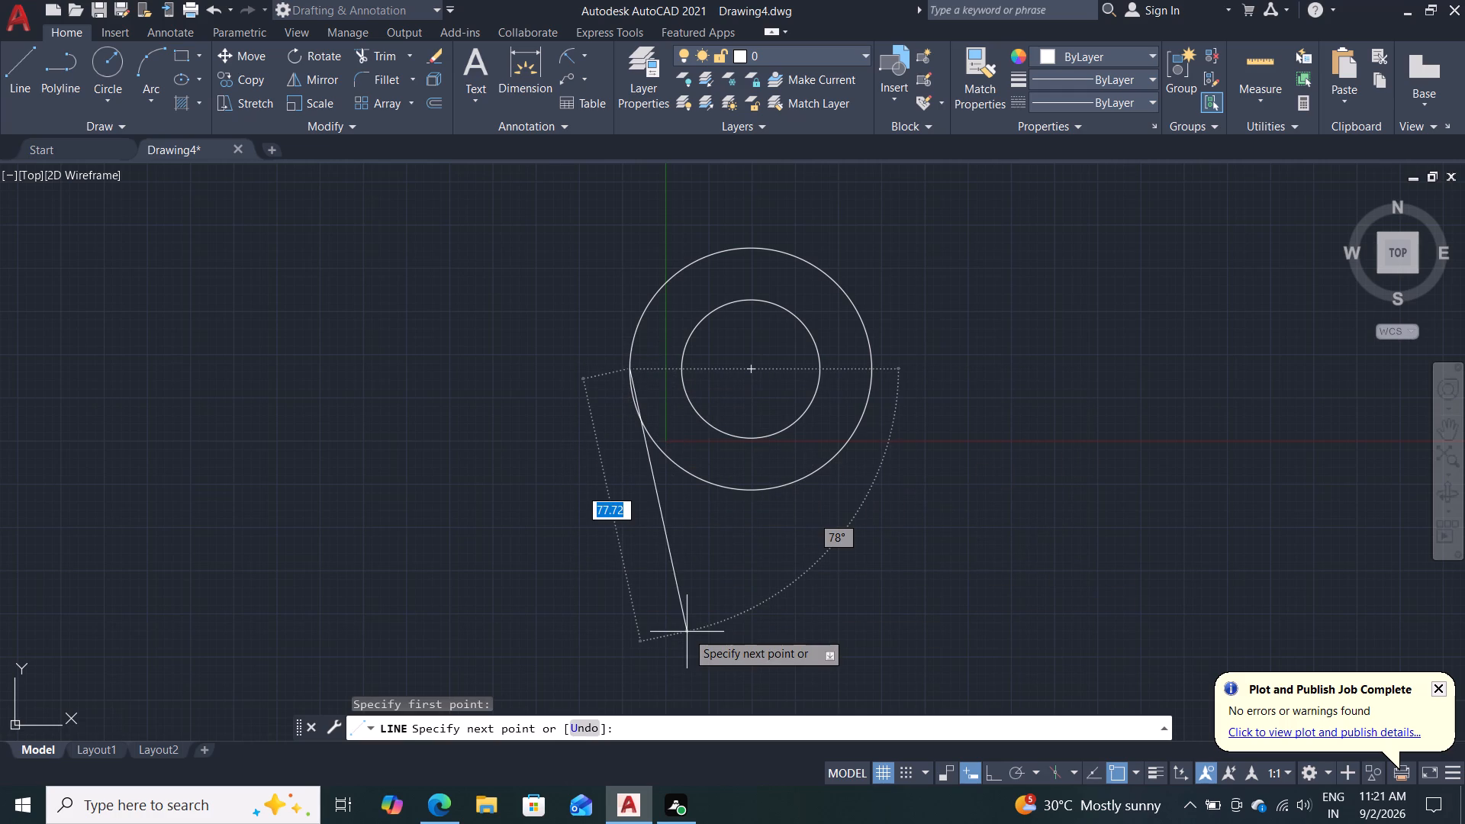
pyautogui.press('F8')
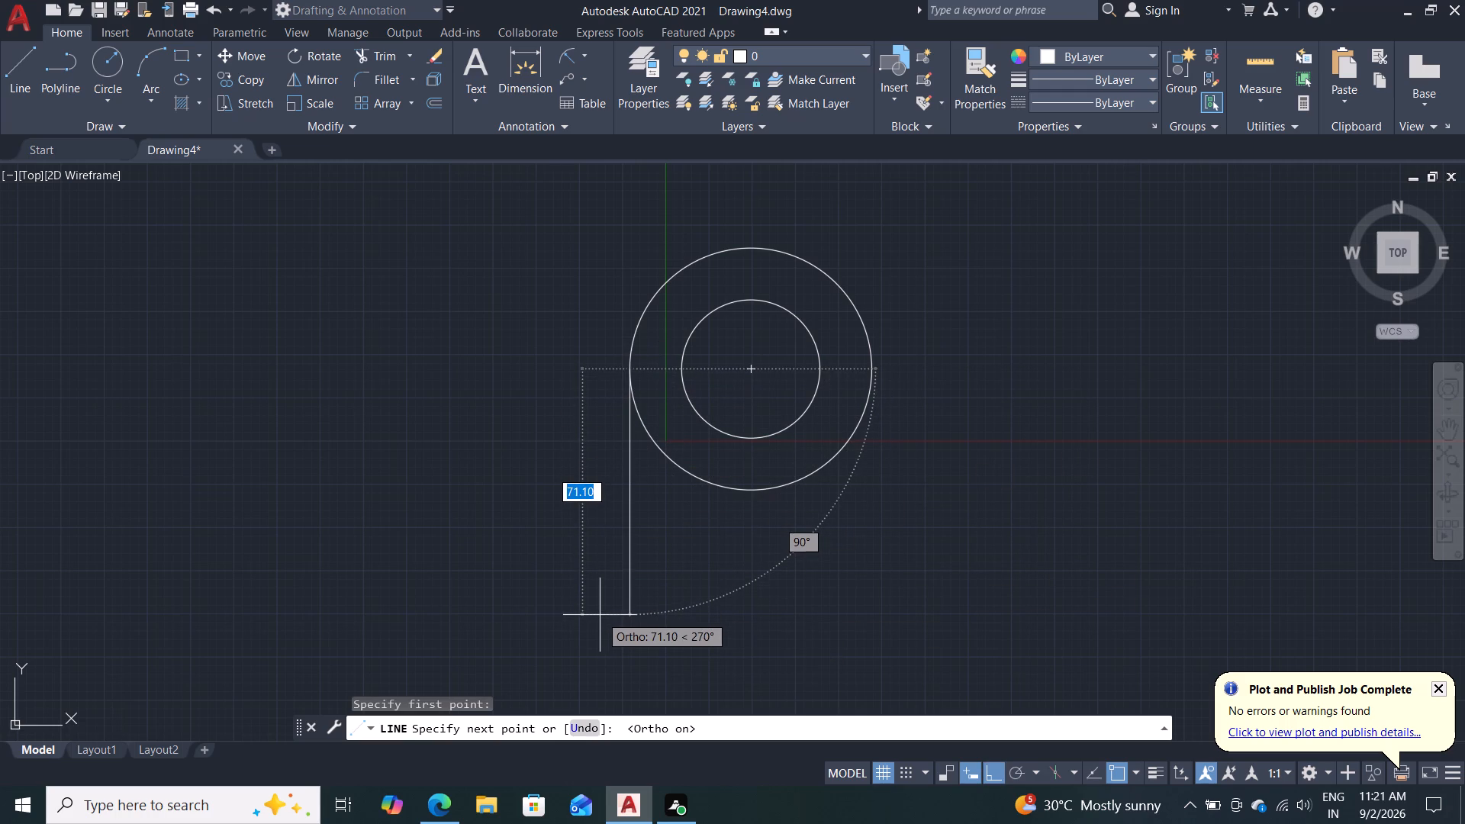
pyautogui.write('60')
pyautogui.press('Return')
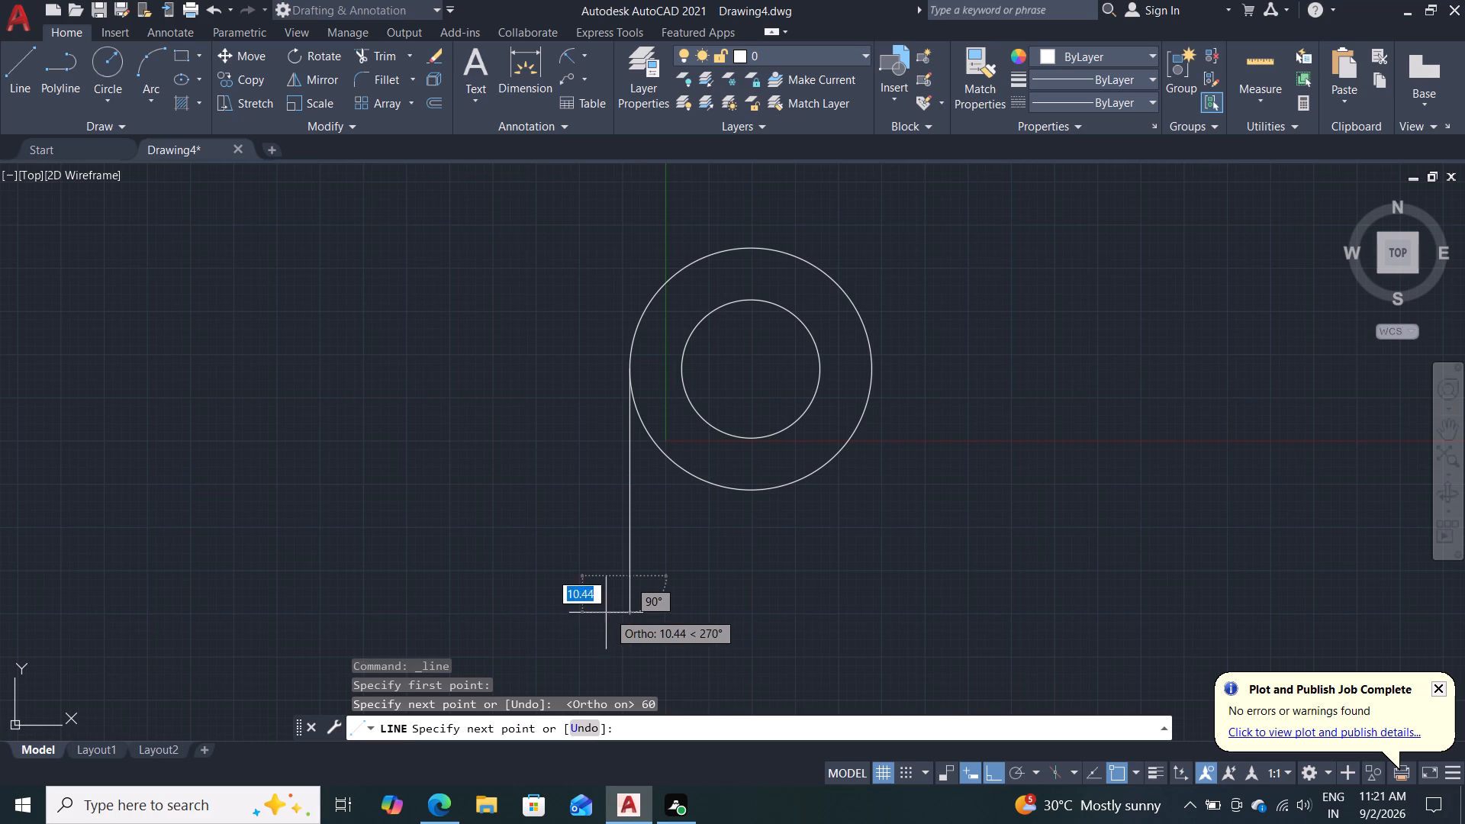
pyautogui.write('70')
pyautogui.press('Return')
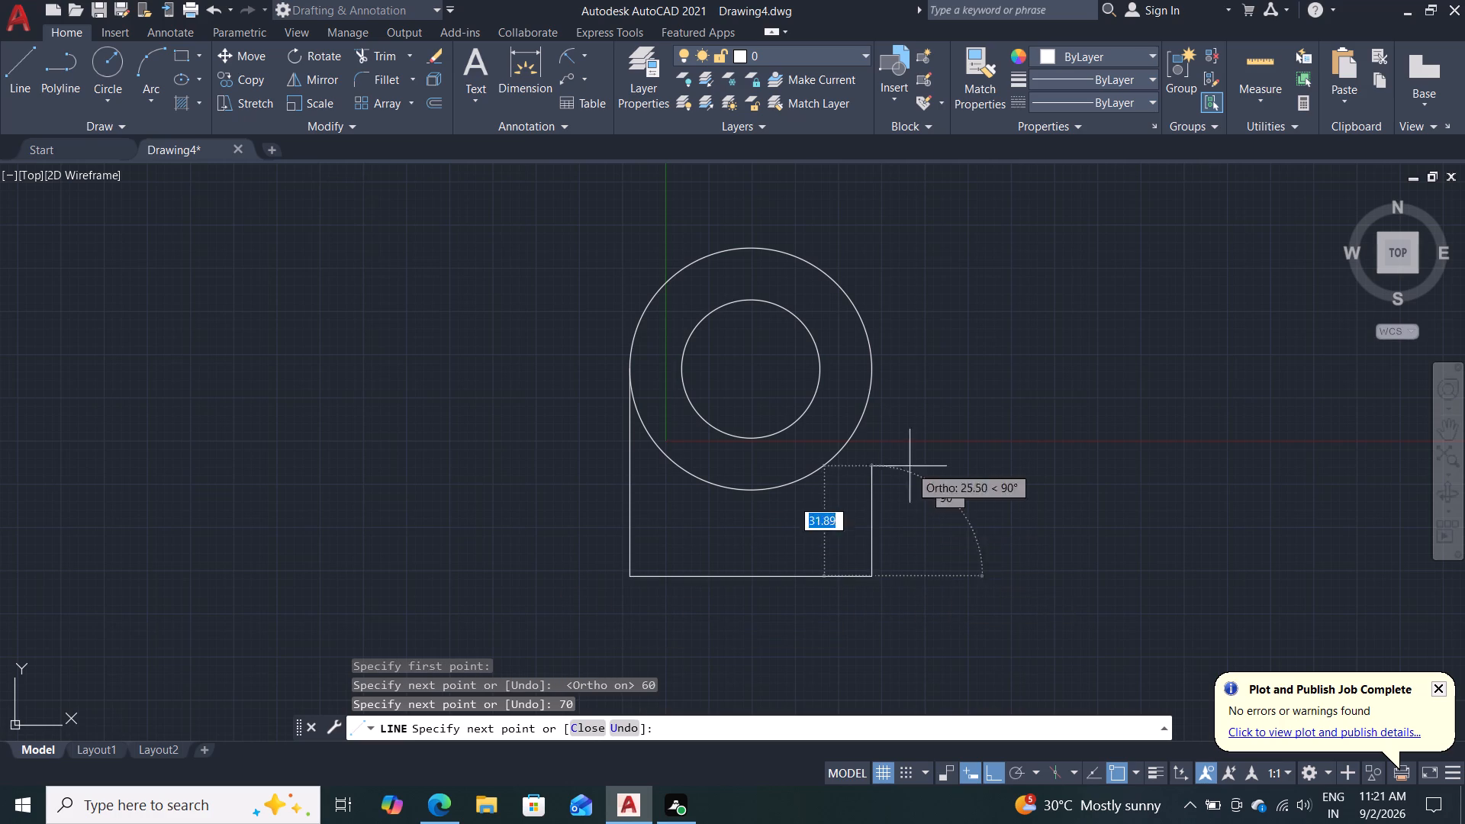
pyautogui.write('60')
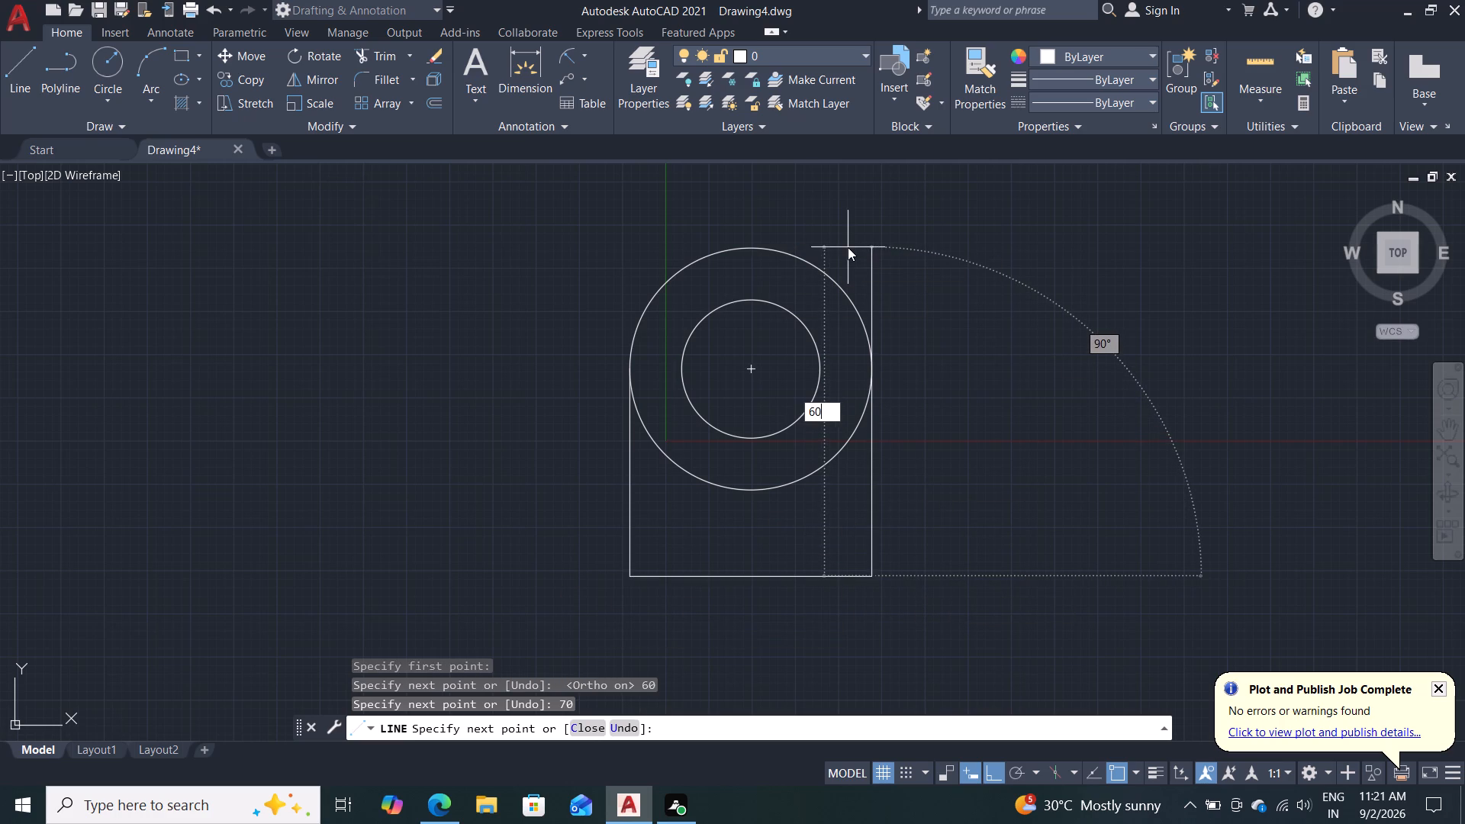
pyautogui.press('Return')
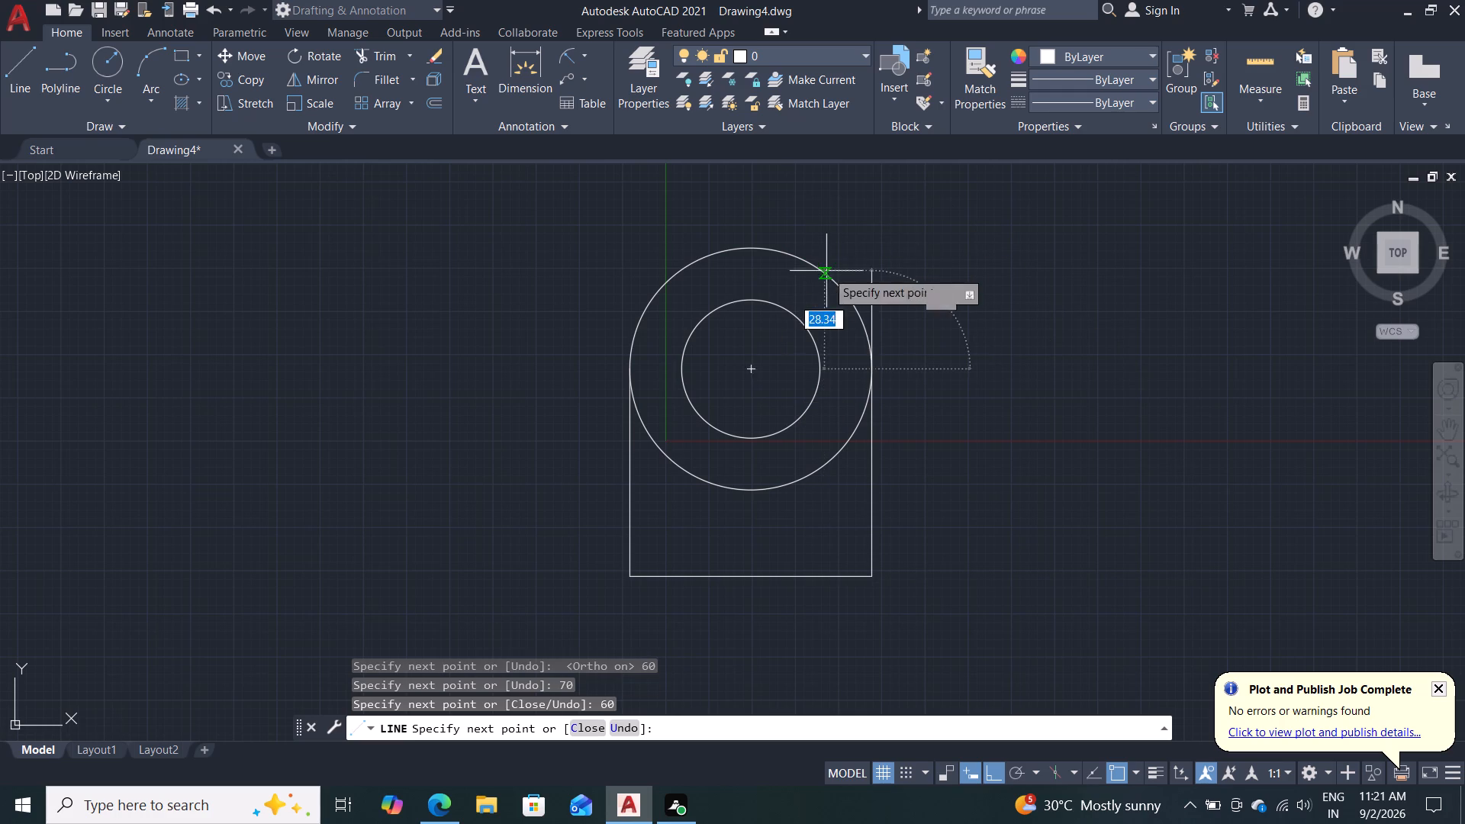
pyautogui.press('Escape')
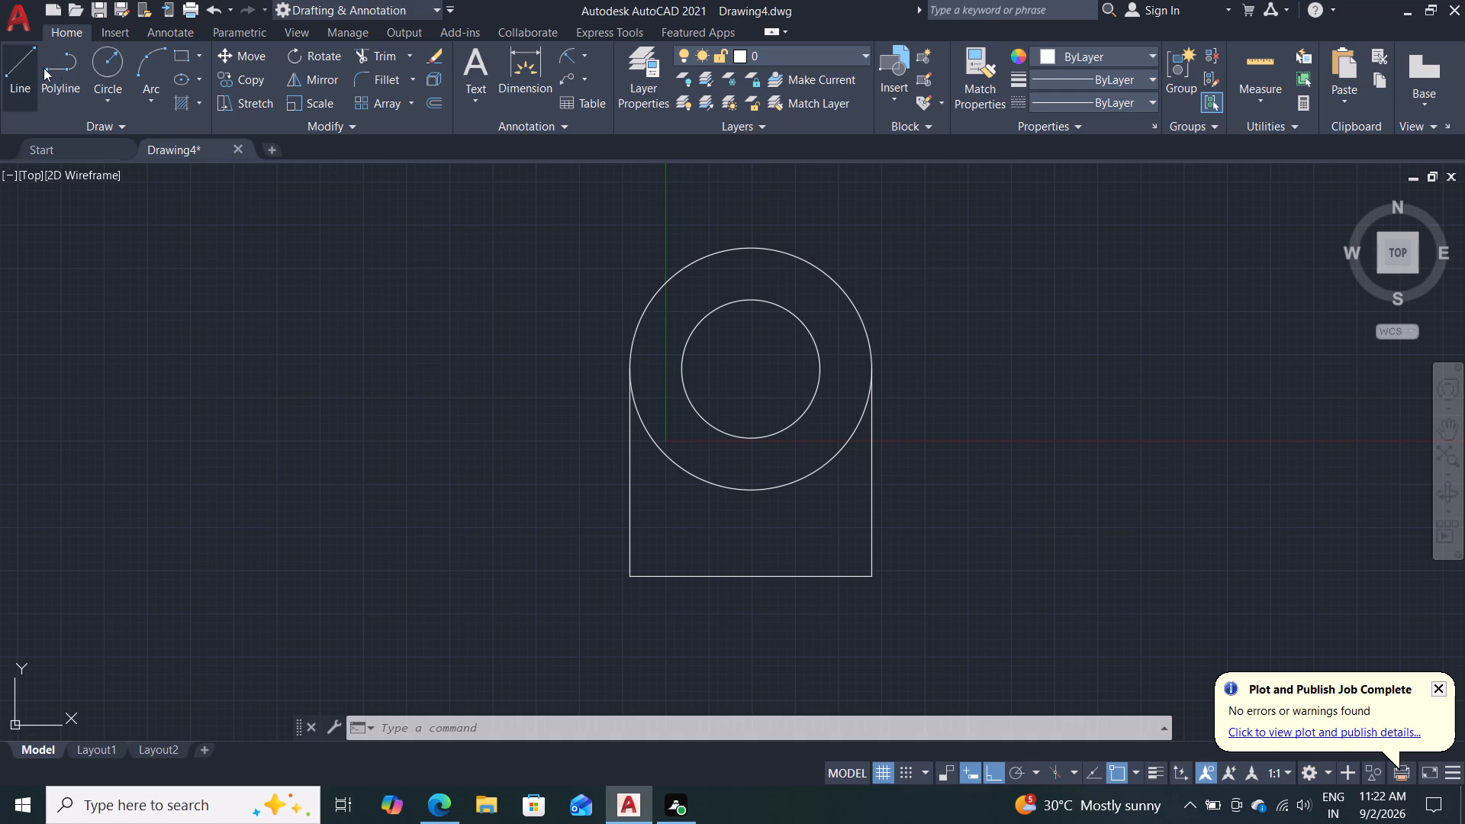
# Draw a vertical line 15 long upward from the midpoint of the bottom edge.
pyautogui.click(17, 56)
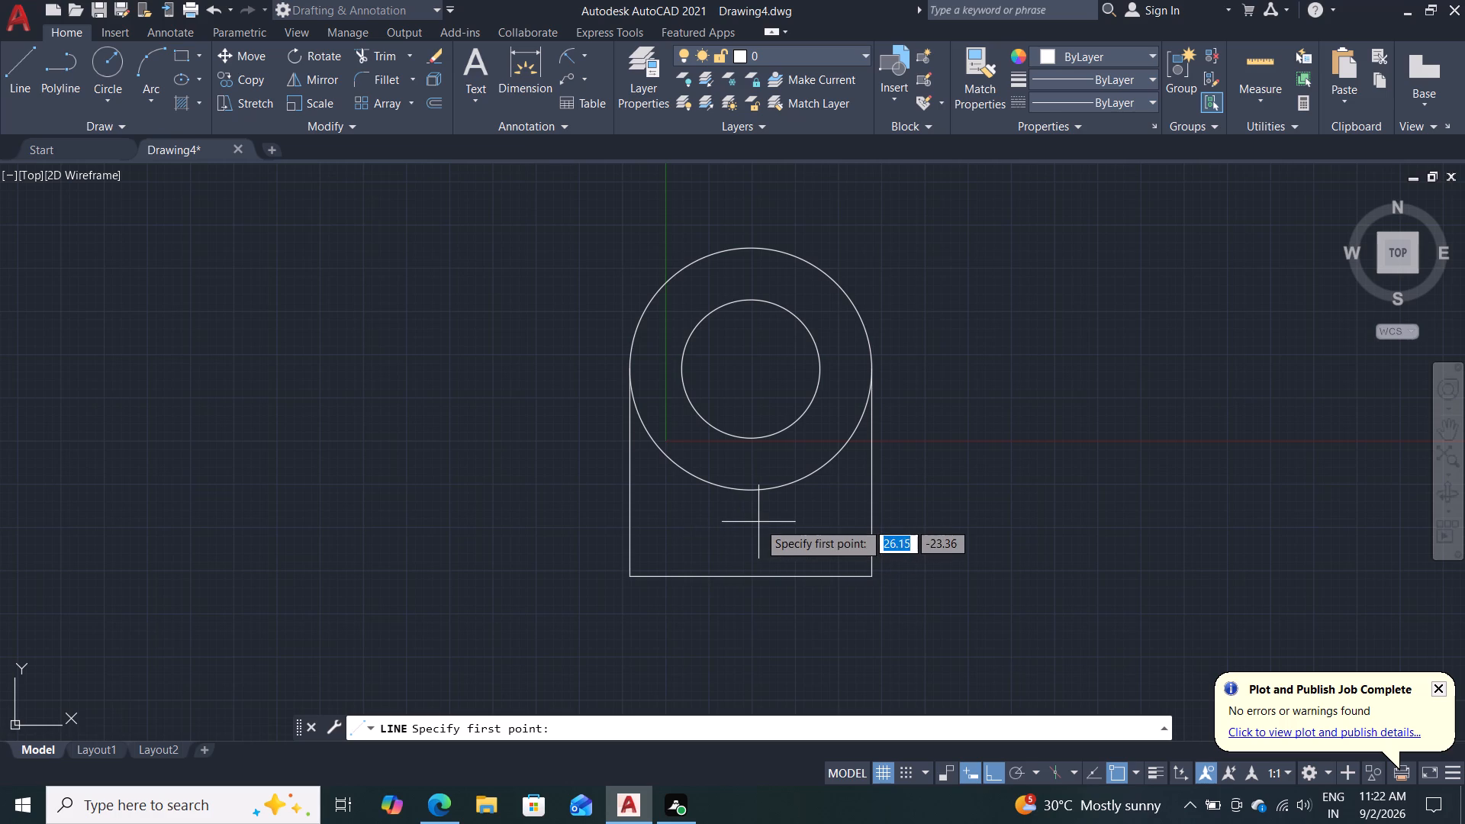
pyautogui.scroll(-1, 758, 522)
pyautogui.scroll(2, 758, 522)
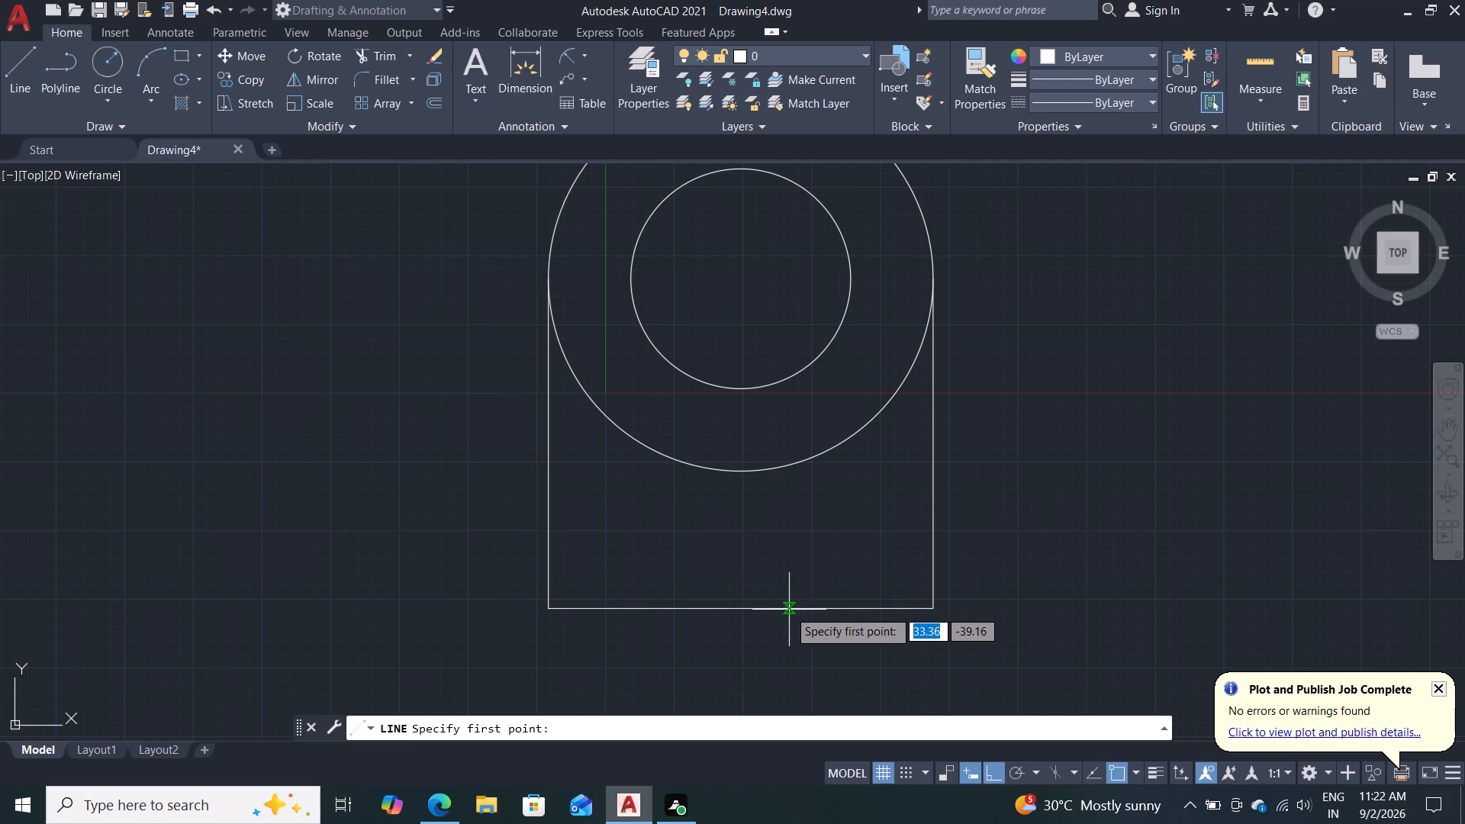
pyautogui.click(743, 610)
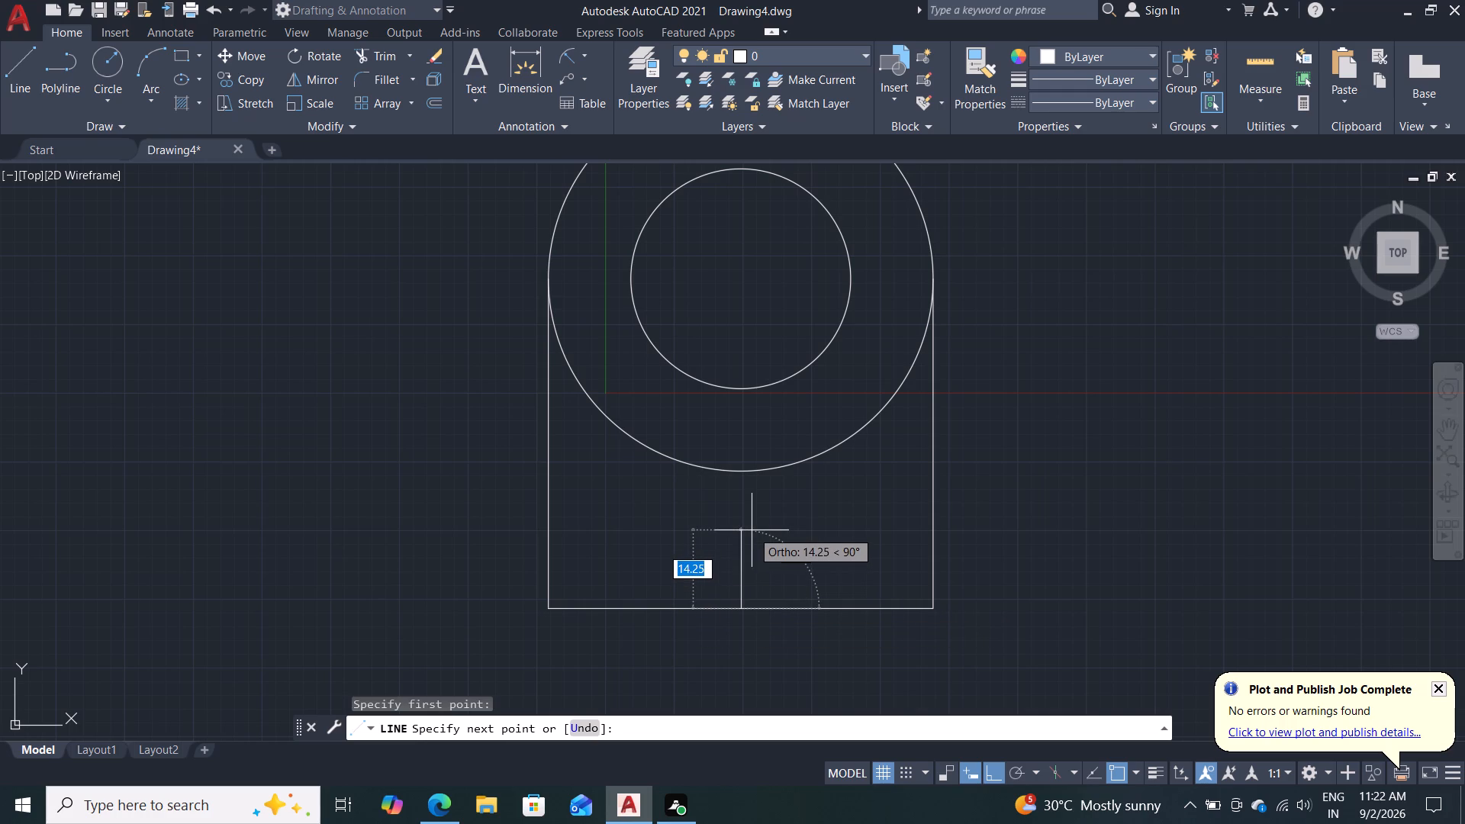
pyautogui.write('15')
pyautogui.press('Return')
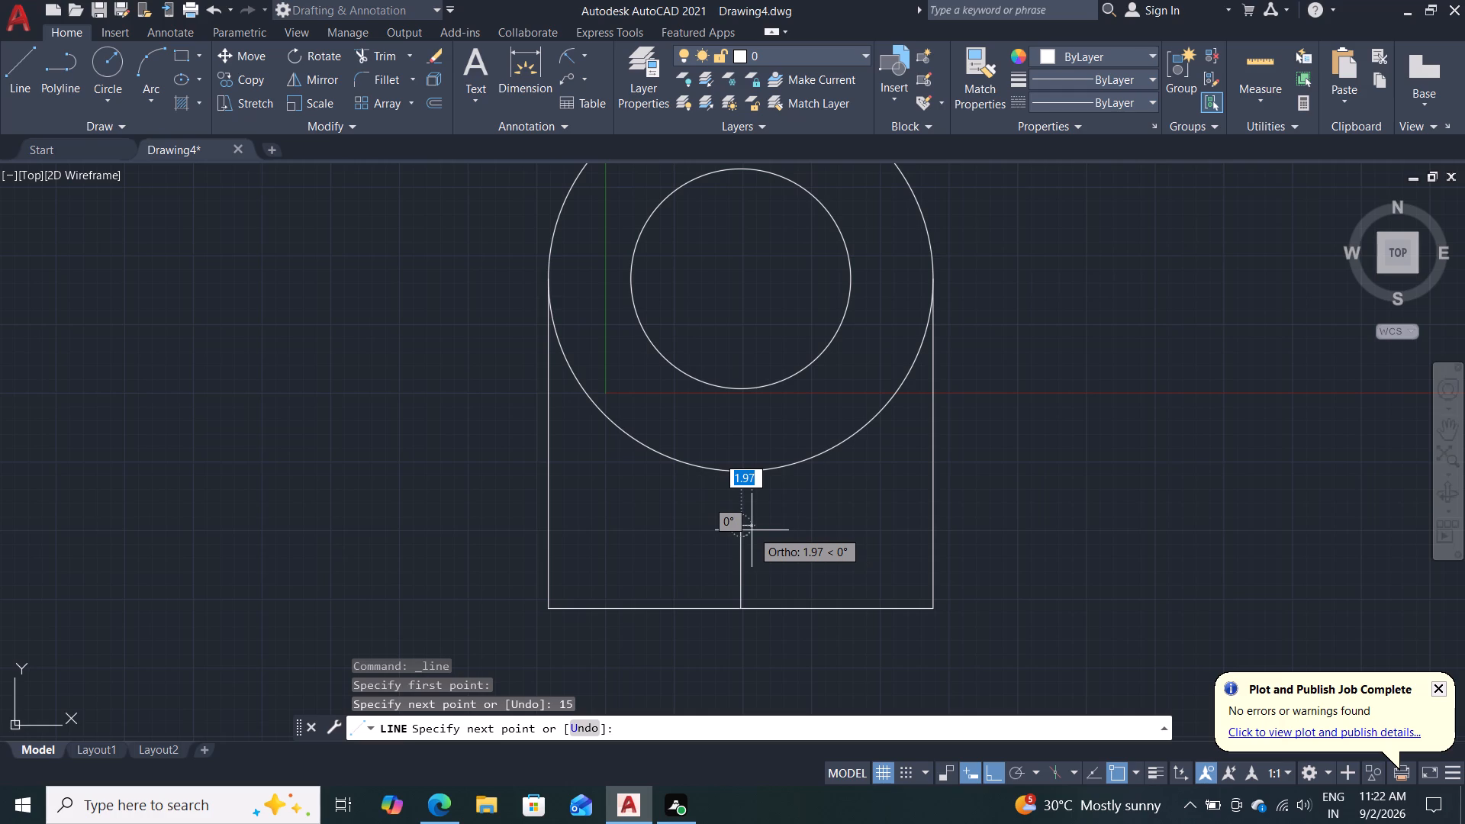
pyautogui.press('Escape')
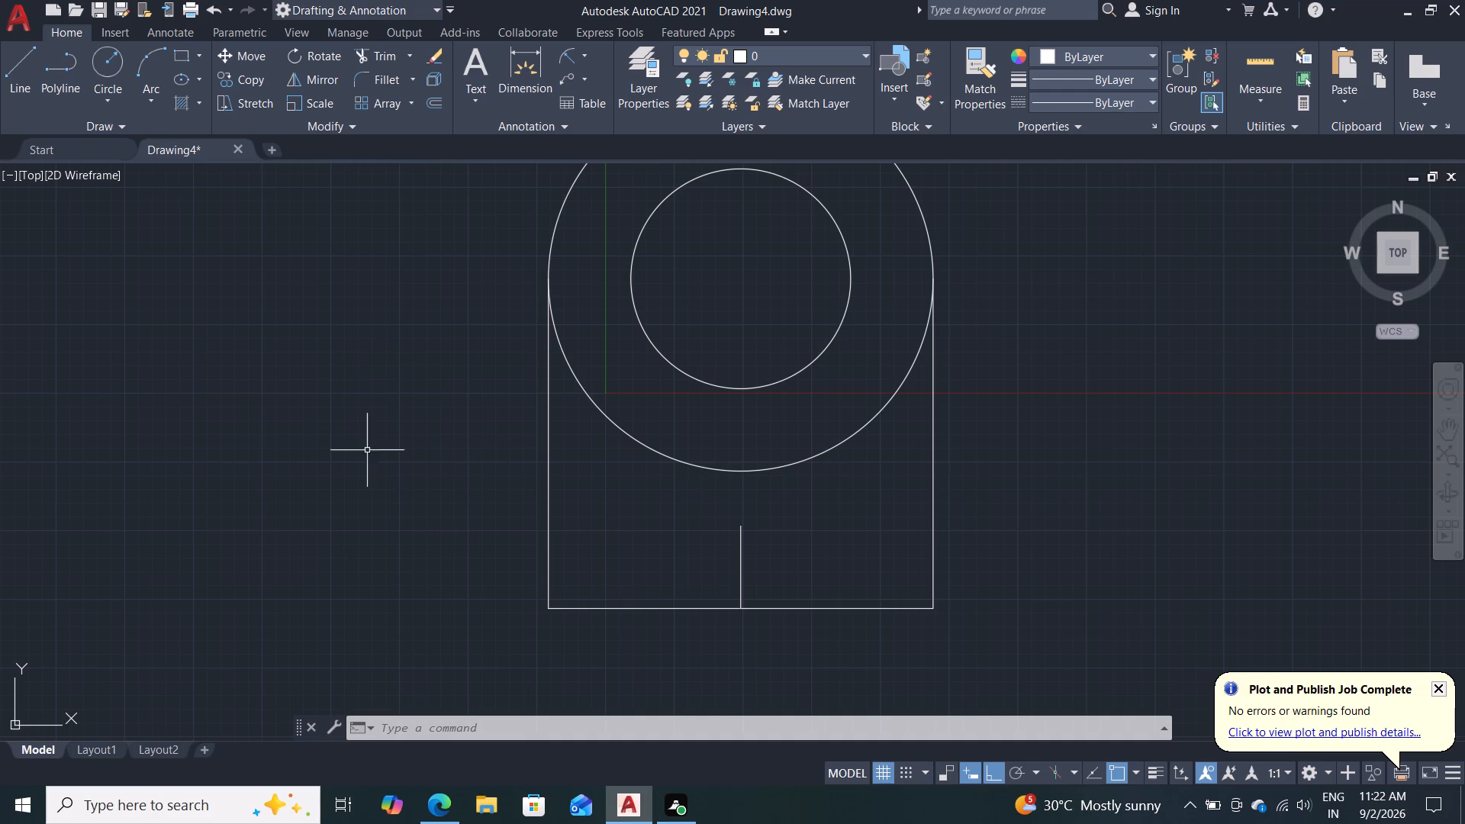
# Draw a rectangle 50 wide and 15 high in the empty space to the right of the part.
pyautogui.scroll(-2, 501, 474)
pyautogui.scroll(1, 501, 473)
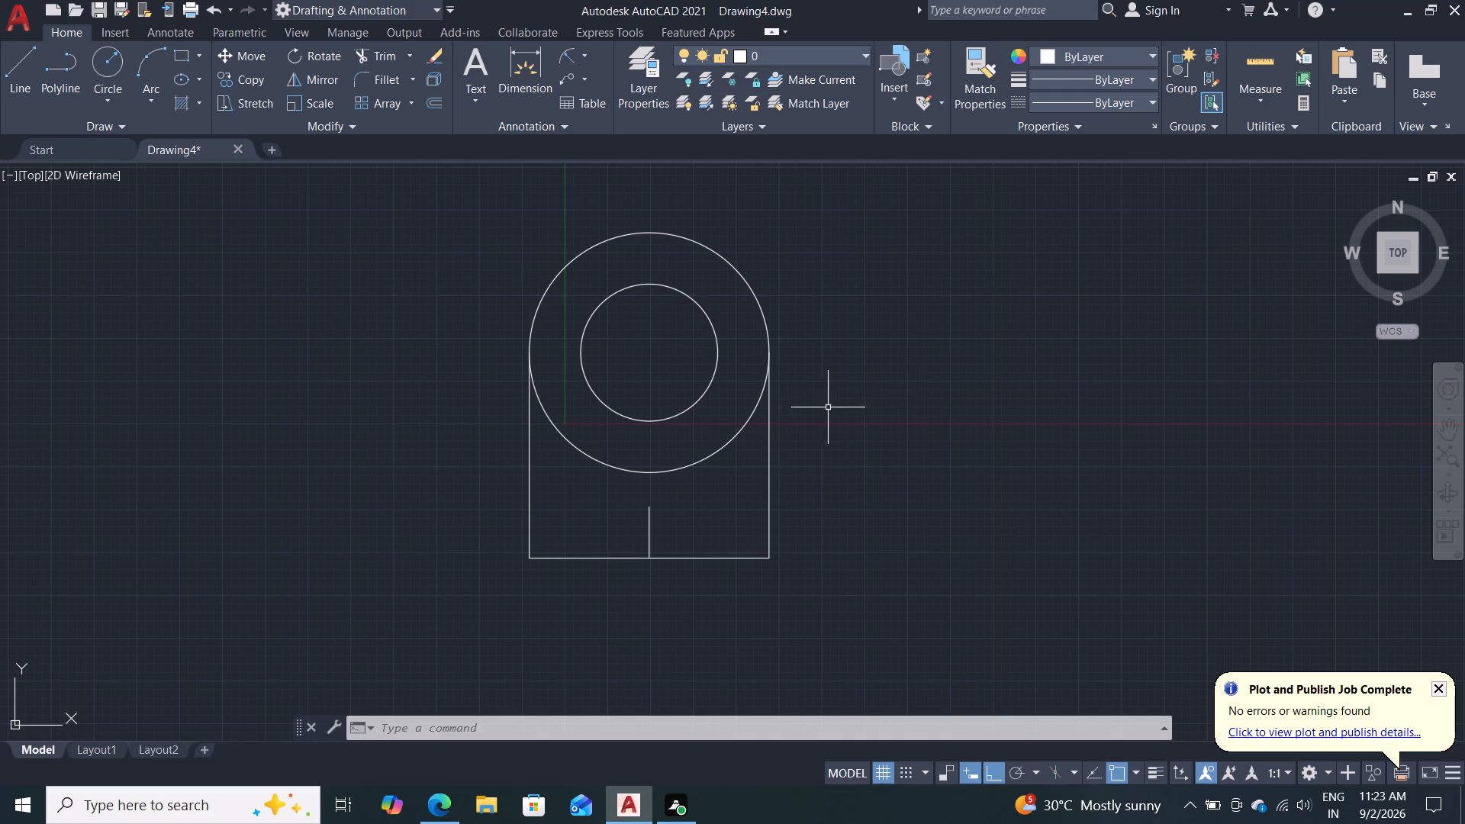
pyautogui.scroll(1, 807, 429)
pyautogui.moveTo(807, 429); pyautogui.dragTo(809, 429, button='middle')
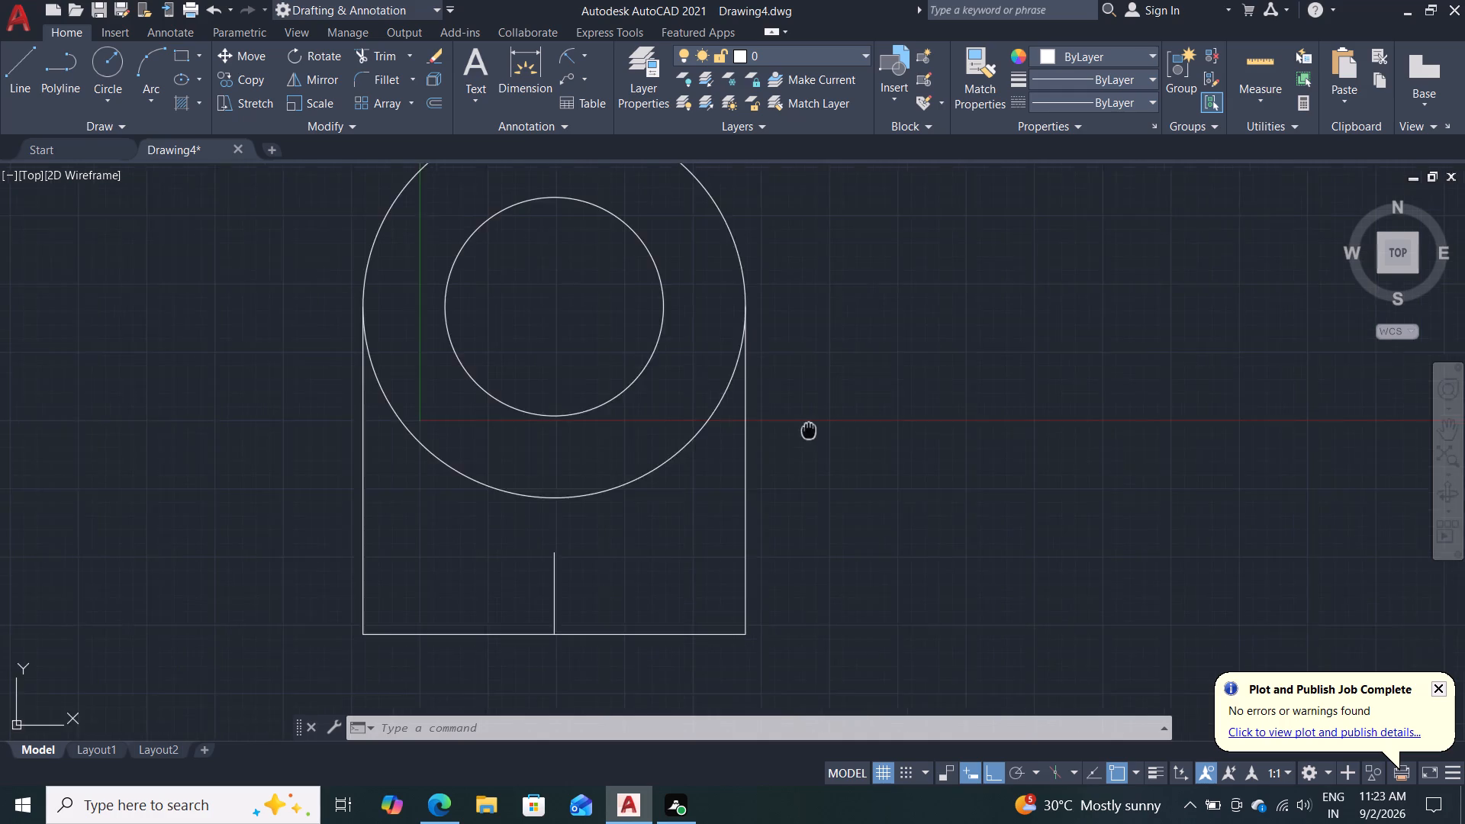
pyautogui.moveTo(809, 429); pyautogui.dragTo(842, 488, button='middle')
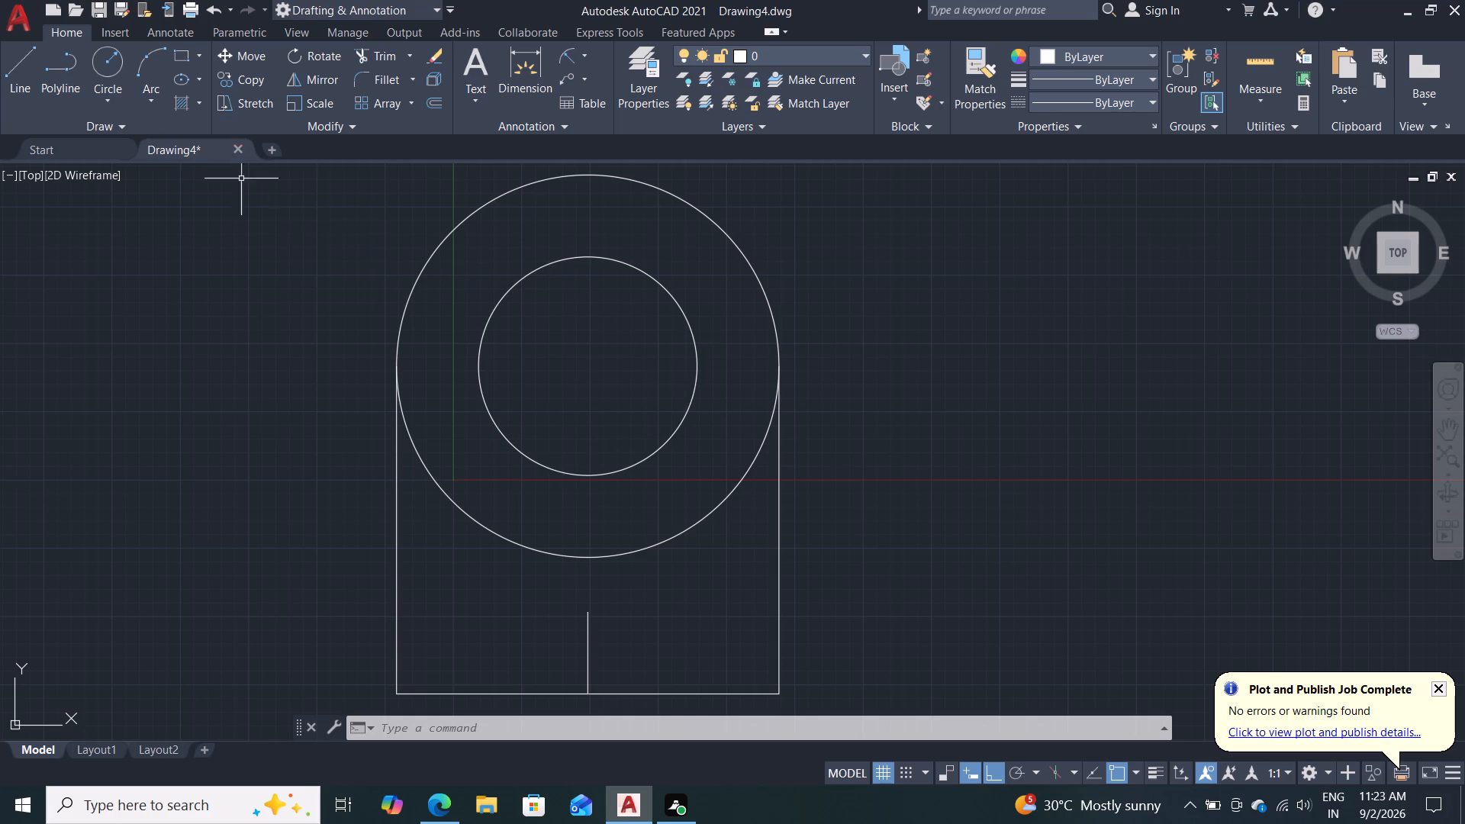
pyautogui.click(186, 56)
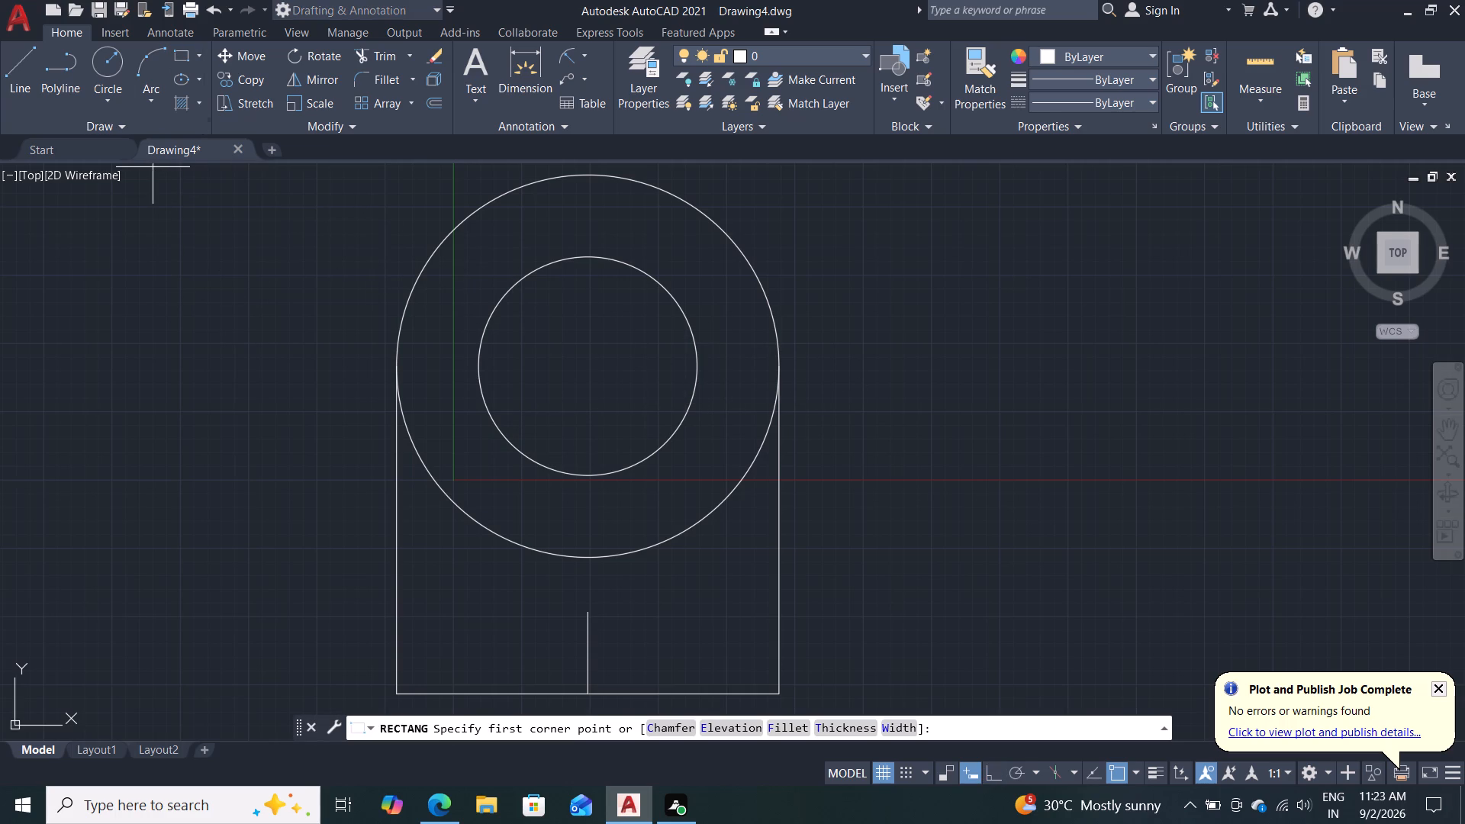
pyautogui.moveTo(935, 322); pyautogui.dragTo(964, 326)
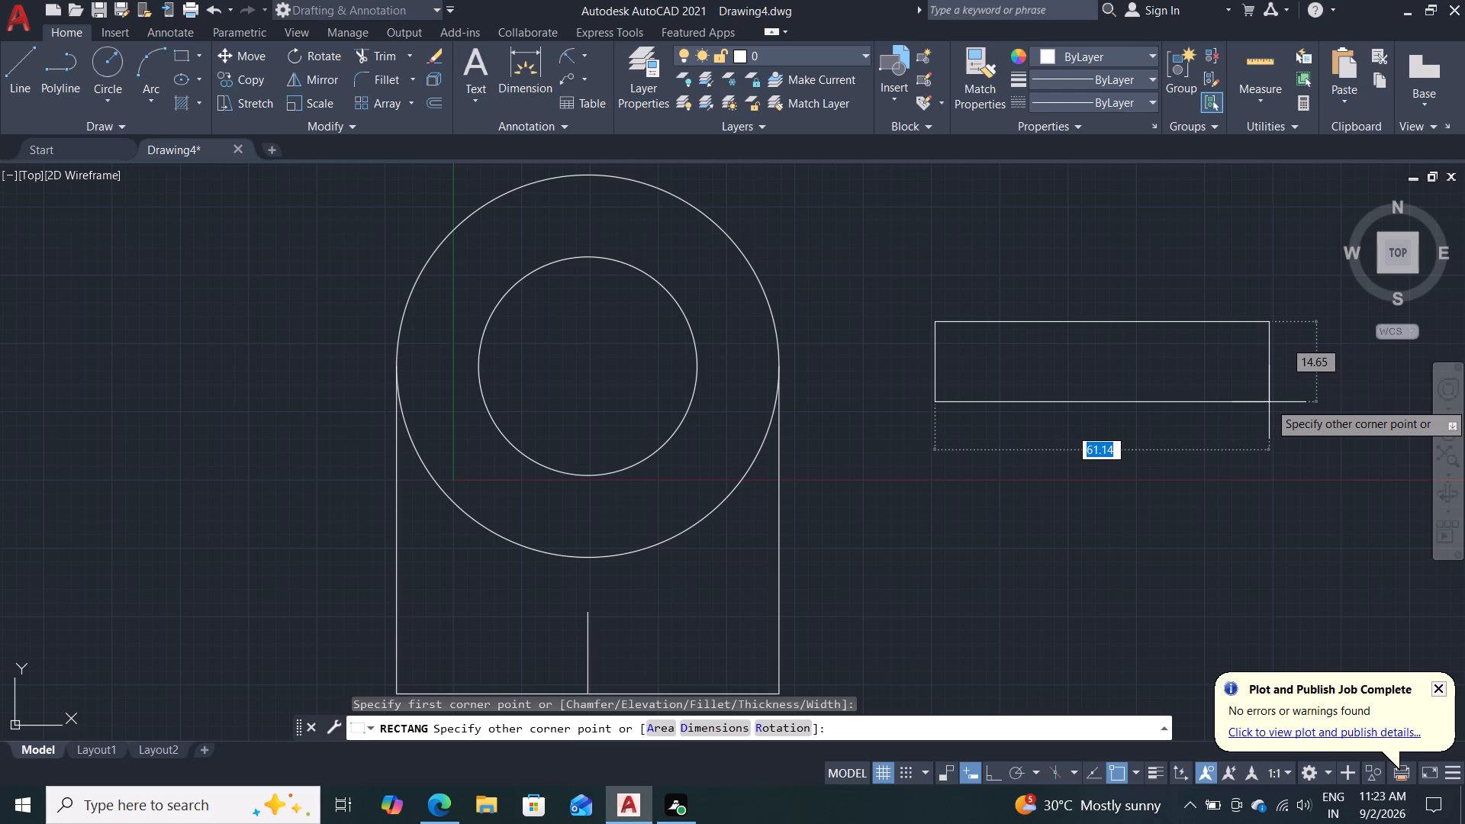
pyautogui.press('Tab')
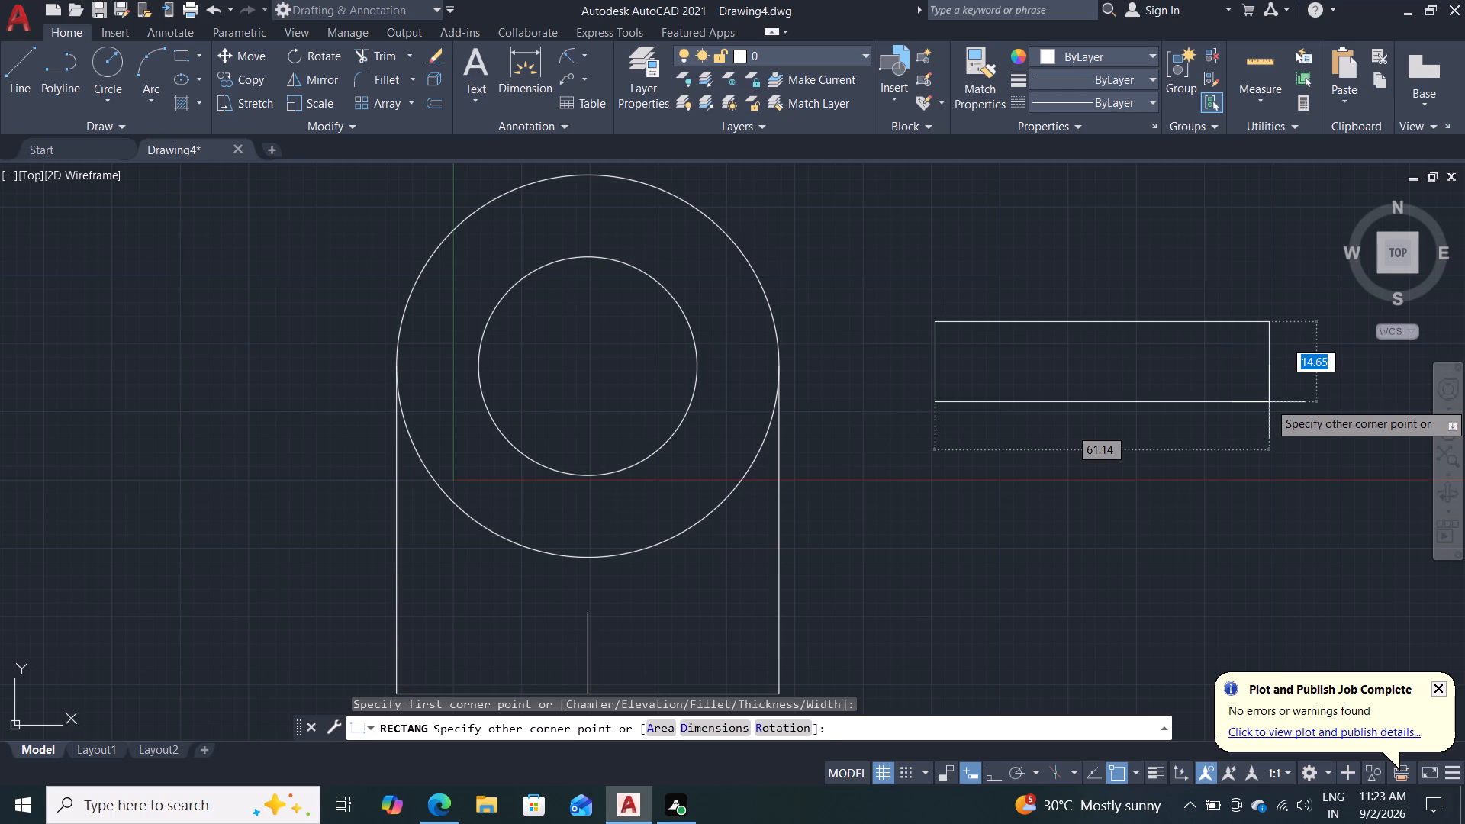
pyautogui.write('15')
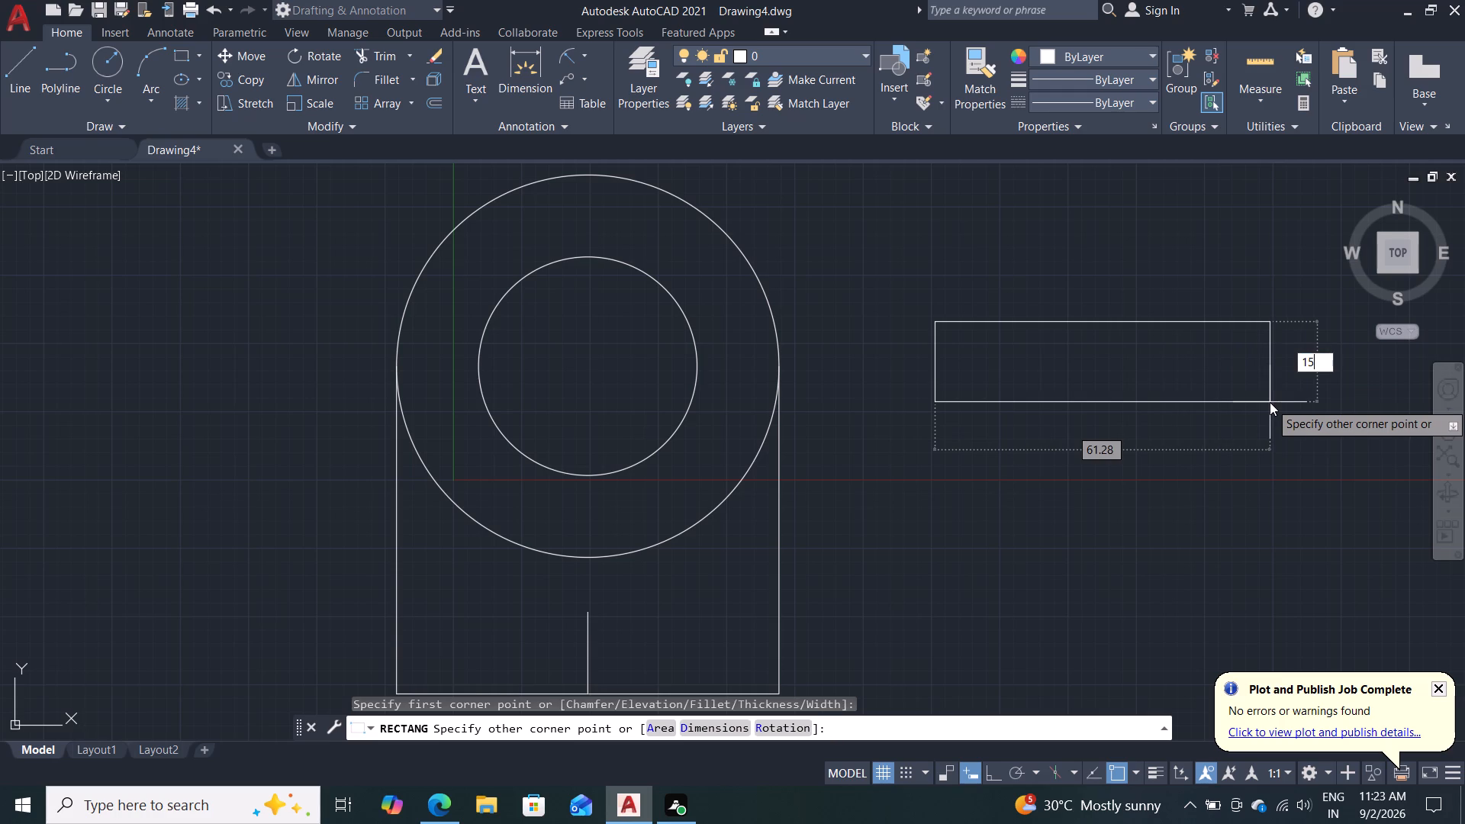
pyautogui.press('Tab')
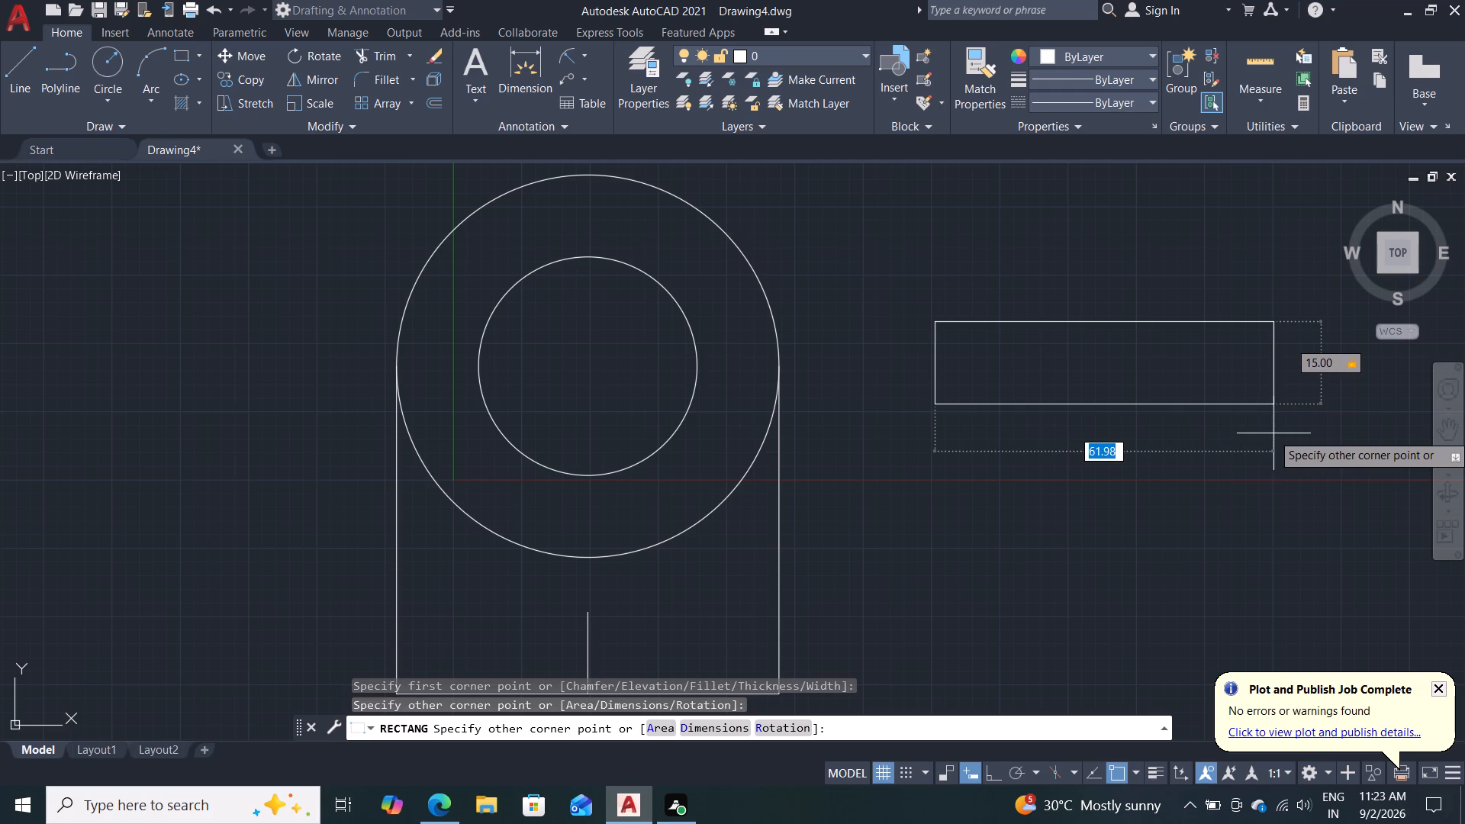
pyautogui.write('50')
pyautogui.press('Return')
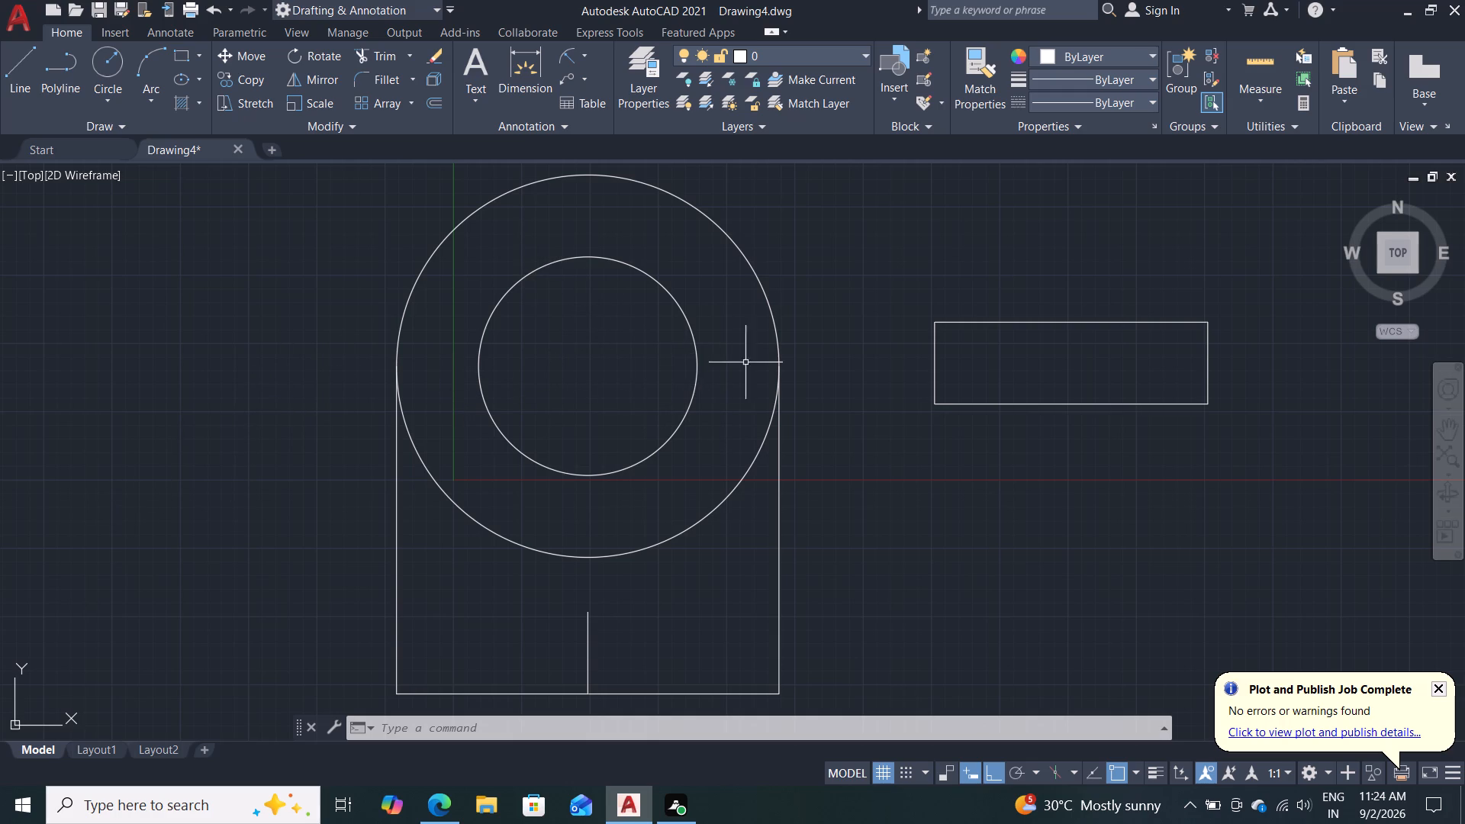
# Move the rectangle by the midpoint of its bottom edge onto the top end of the 15-long vertical line.
pyautogui.scroll(1, 789, 388)
pyautogui.scroll(-2, 789, 388)
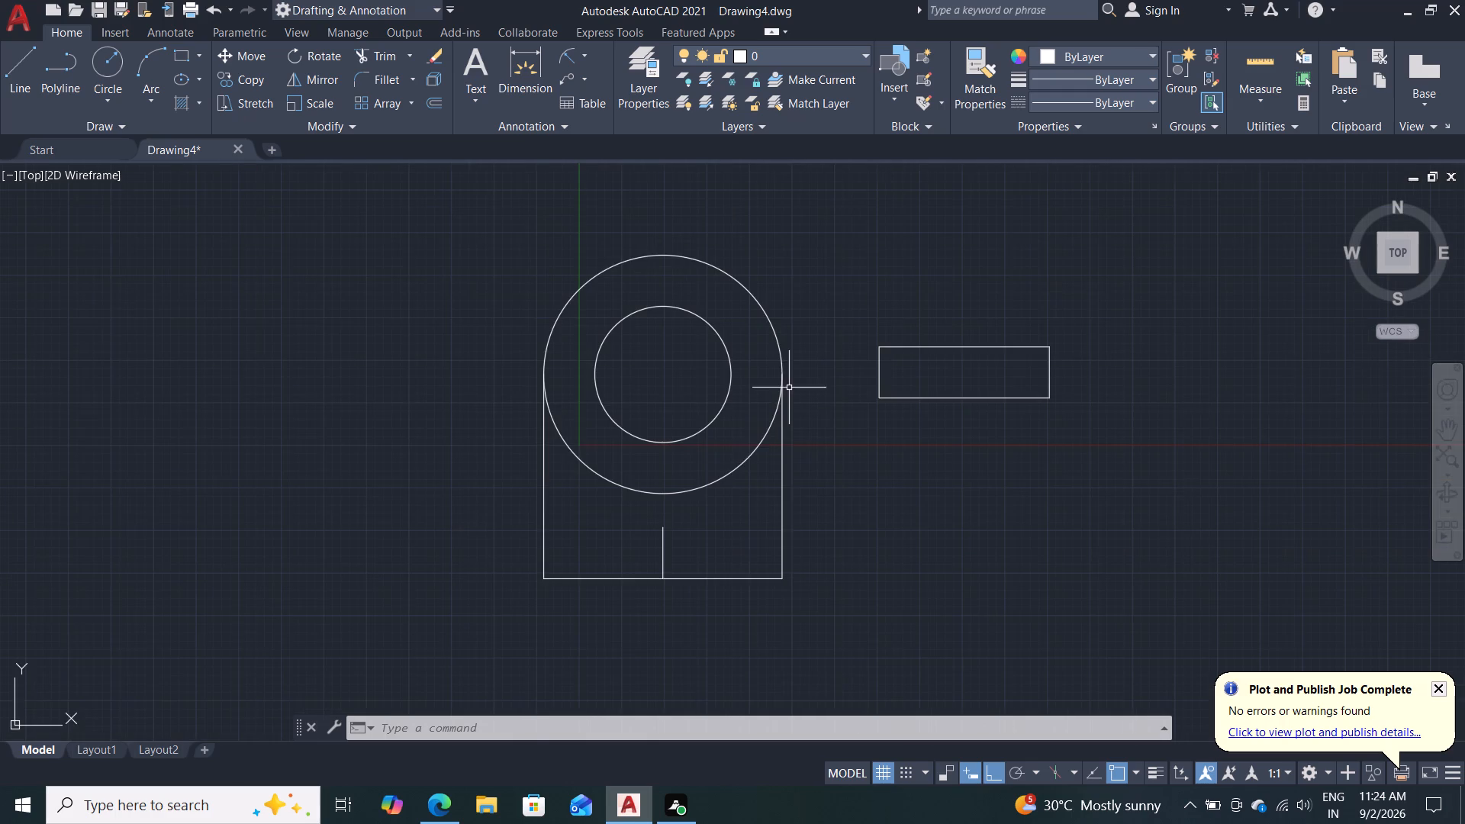
pyautogui.moveTo(816, 457); pyautogui.dragTo(870, 436, button='middle')
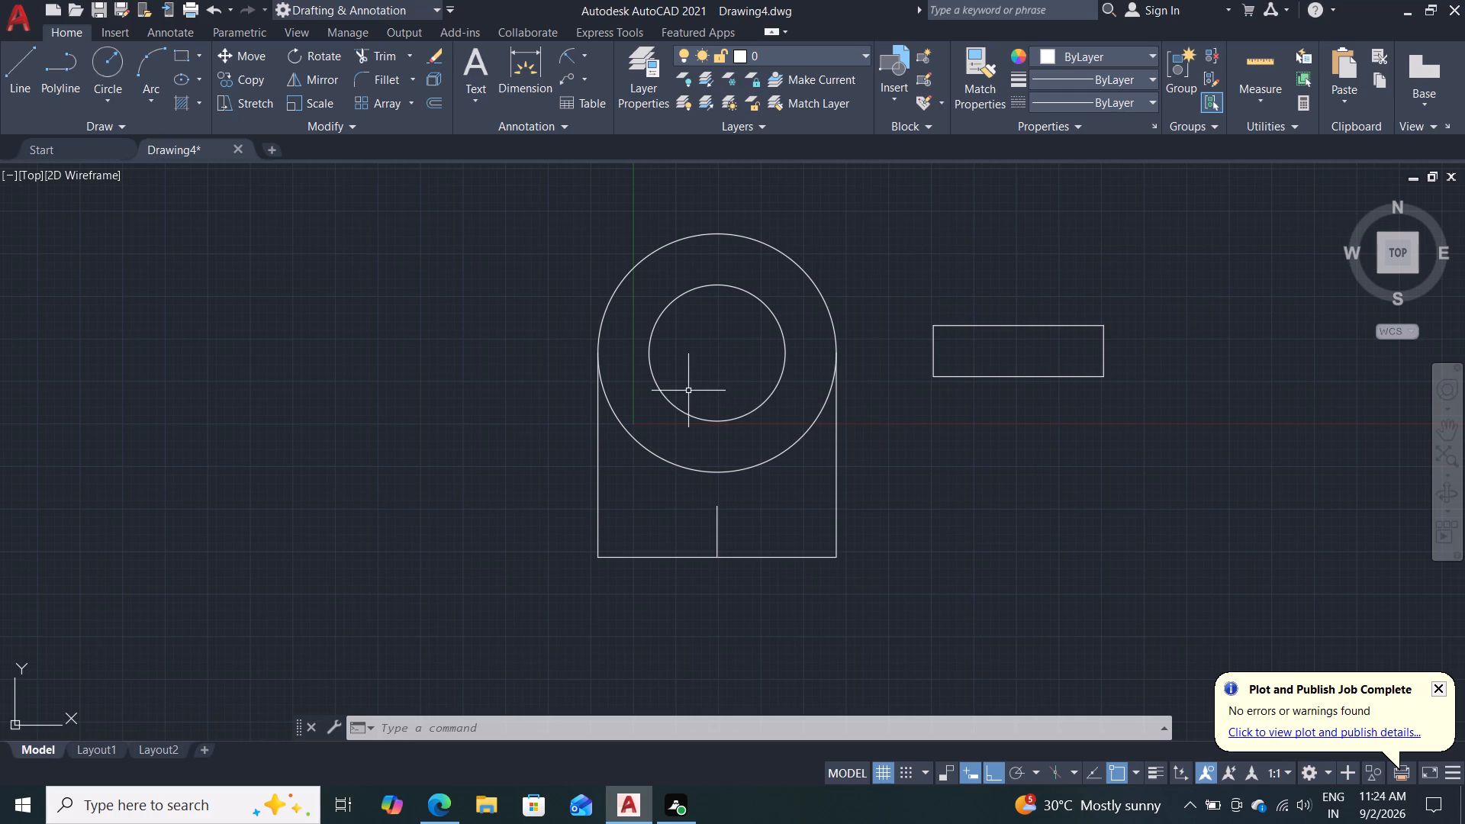
pyautogui.press('m')
pyautogui.press('Return')
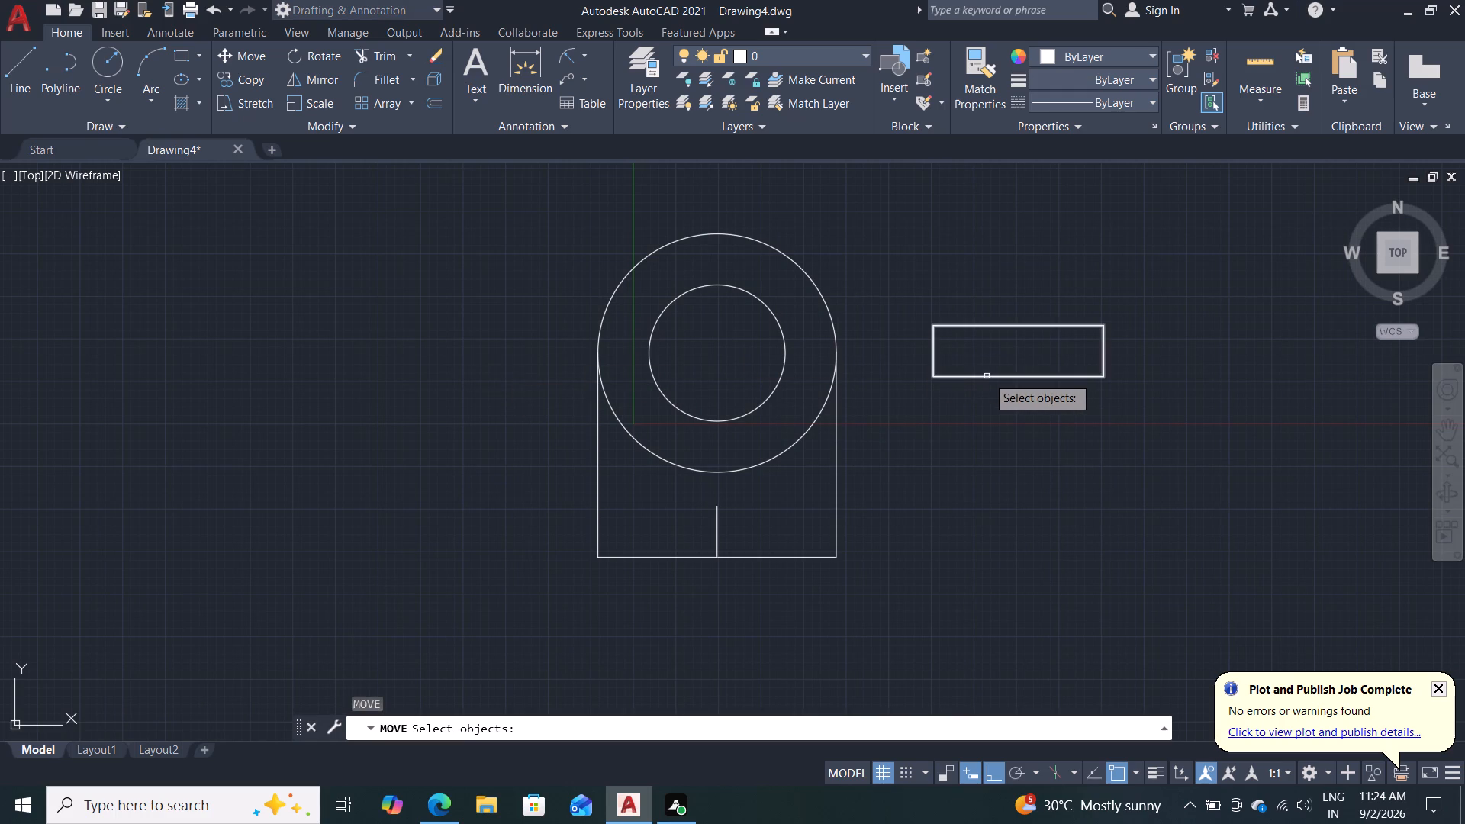
pyautogui.click(987, 376)
pyautogui.press('Return')
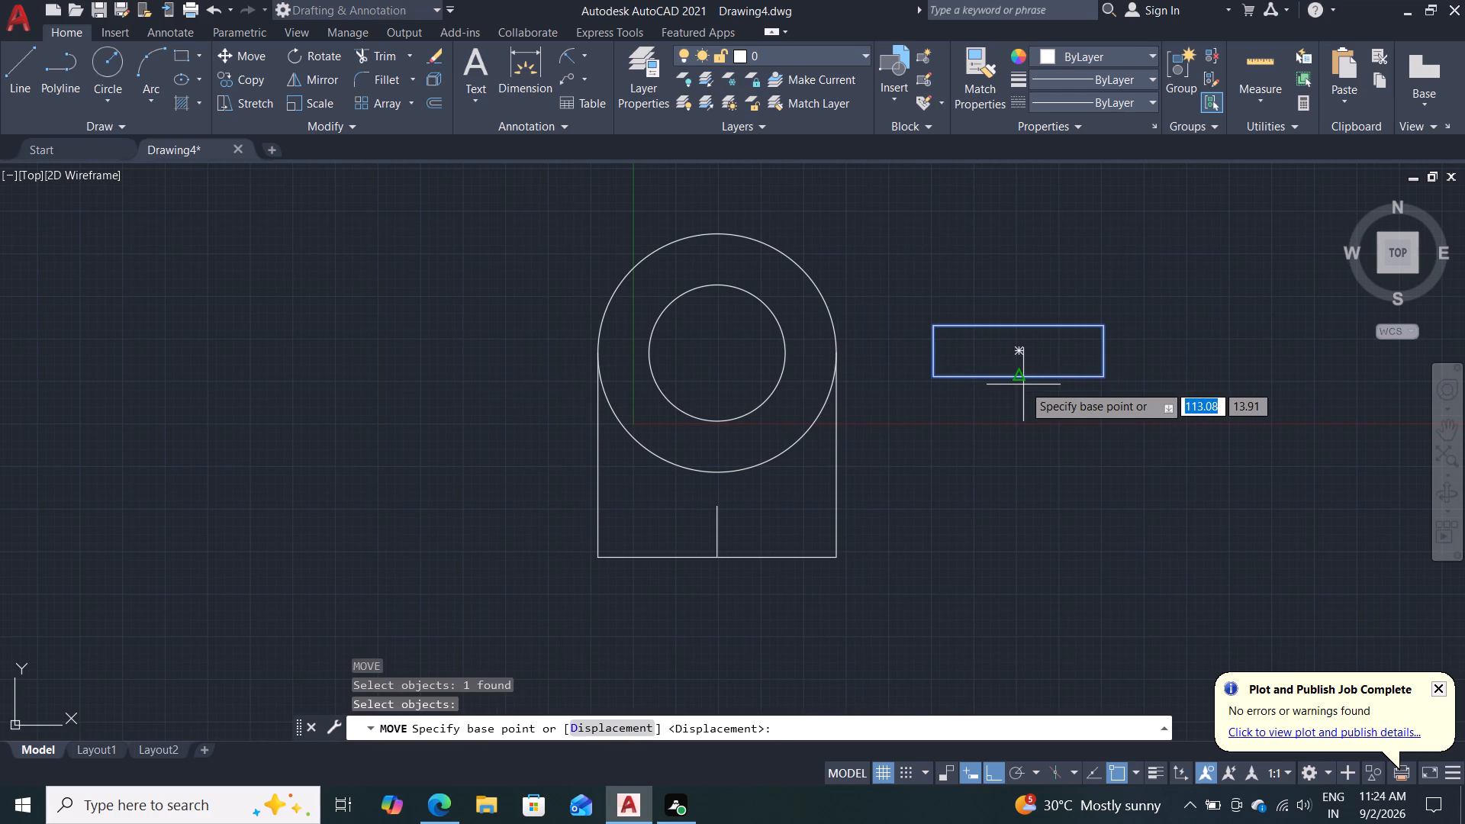
pyautogui.click(1023, 385)
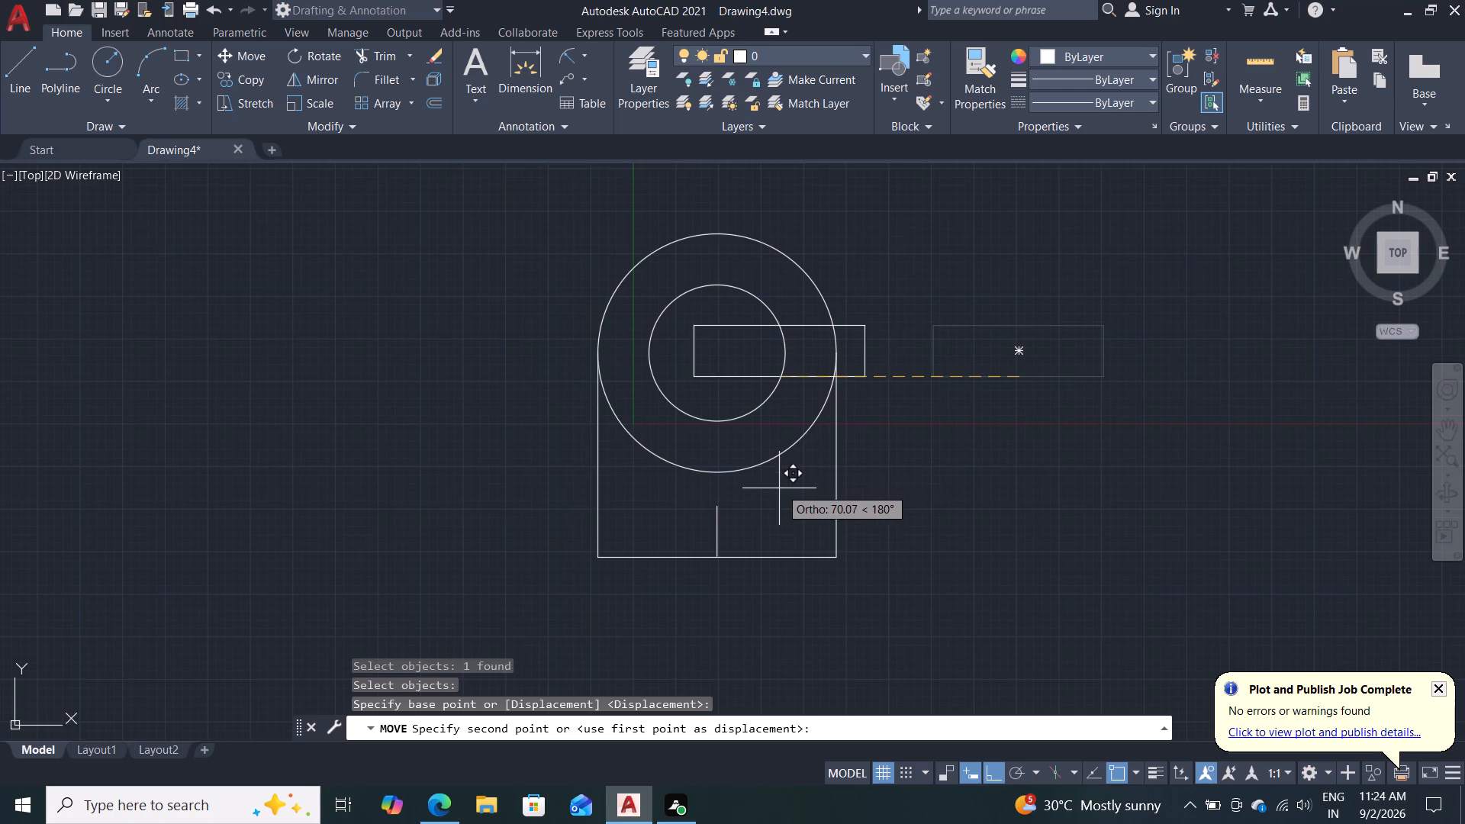
pyautogui.scroll(1, 779, 488)
pyautogui.click(675, 516)
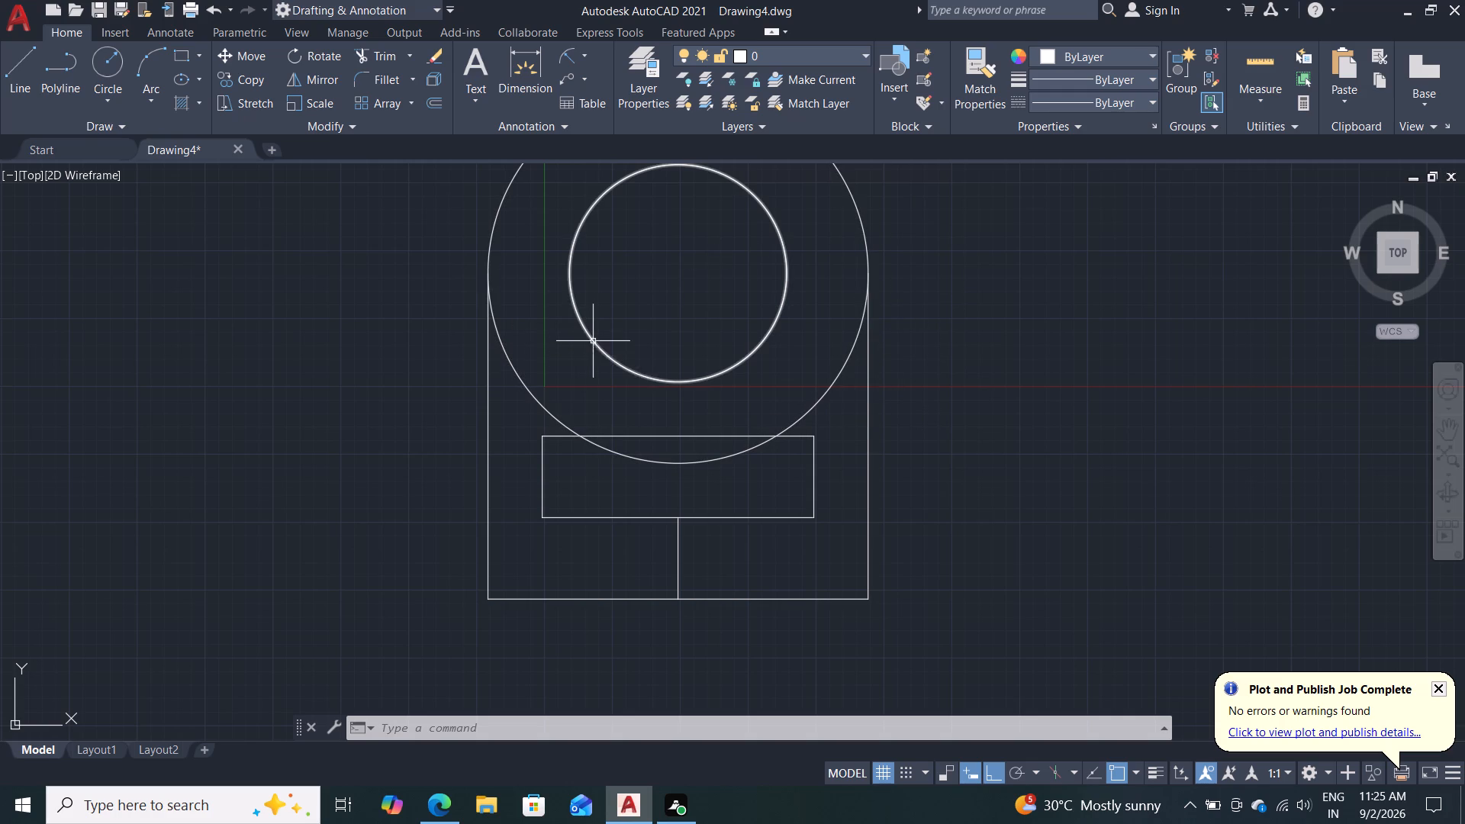
# Trim away the outer circle's lower arc between the two vertical sides, and the short vertical line below the rectangle.
pyautogui.press('t')
pyautogui.press('r')
pyautogui.press('Return')
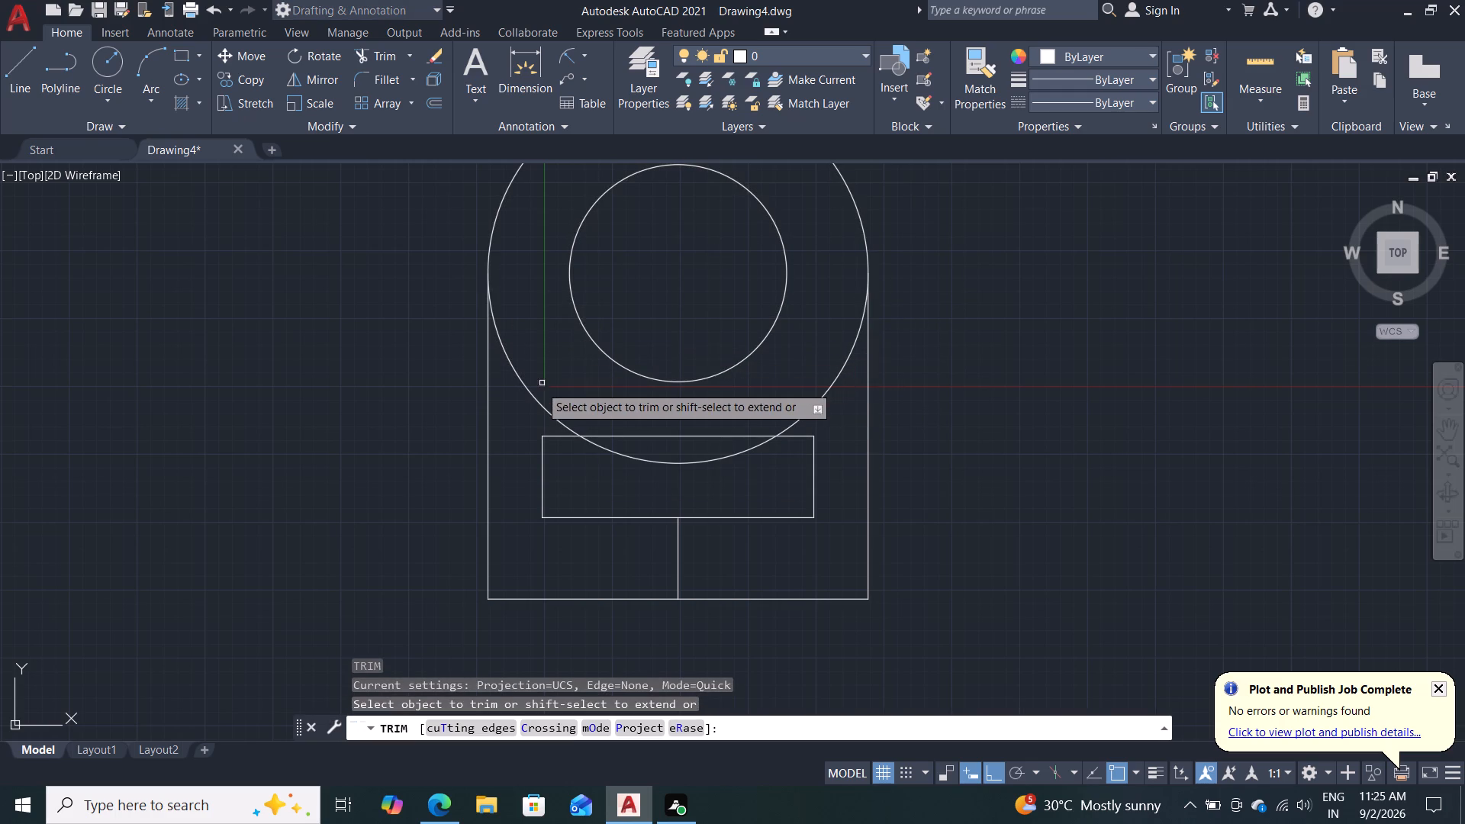
pyautogui.moveTo(530, 394); pyautogui.dragTo(539, 391)
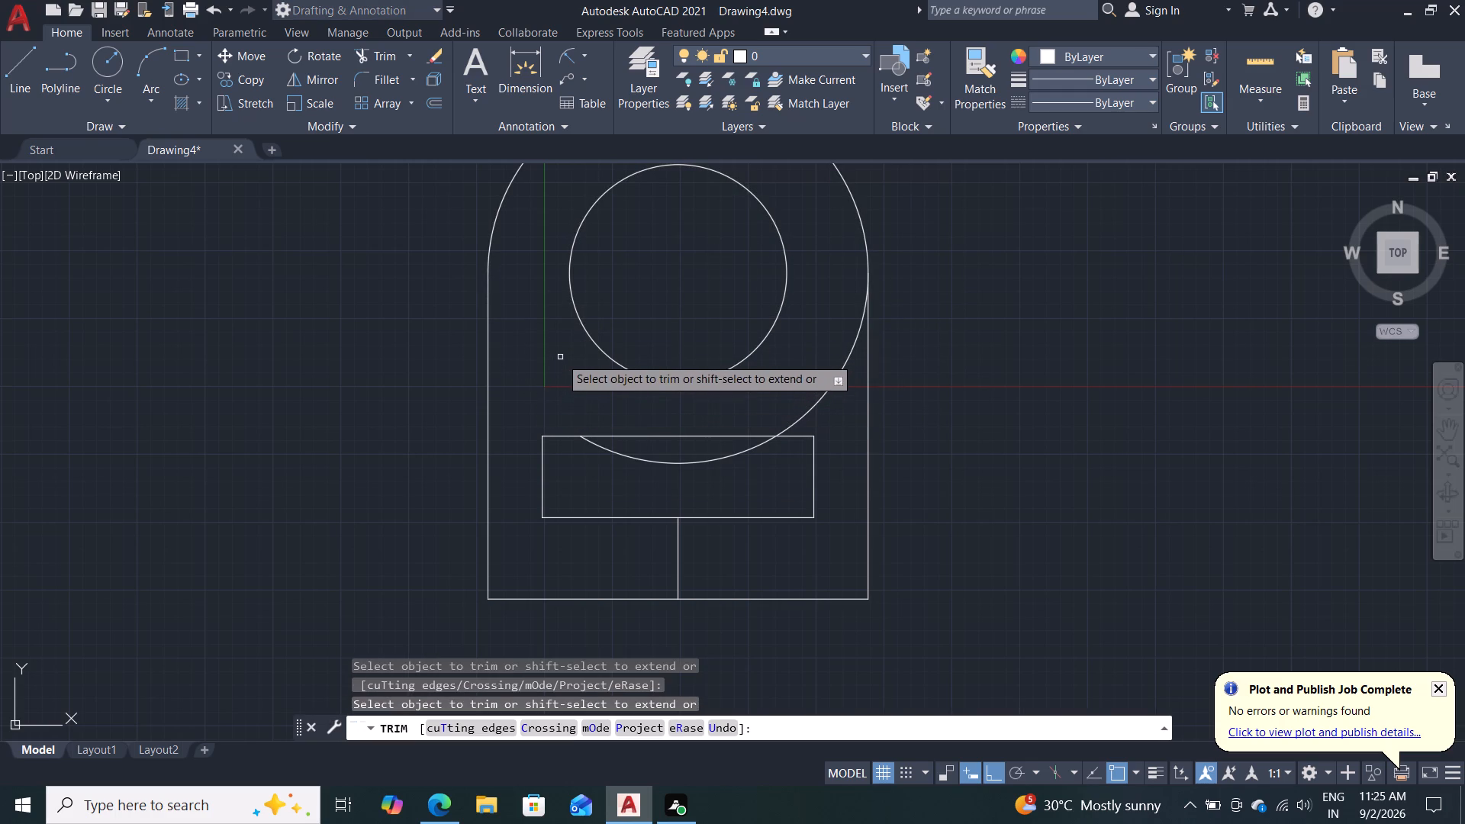
pyautogui.click(607, 452)
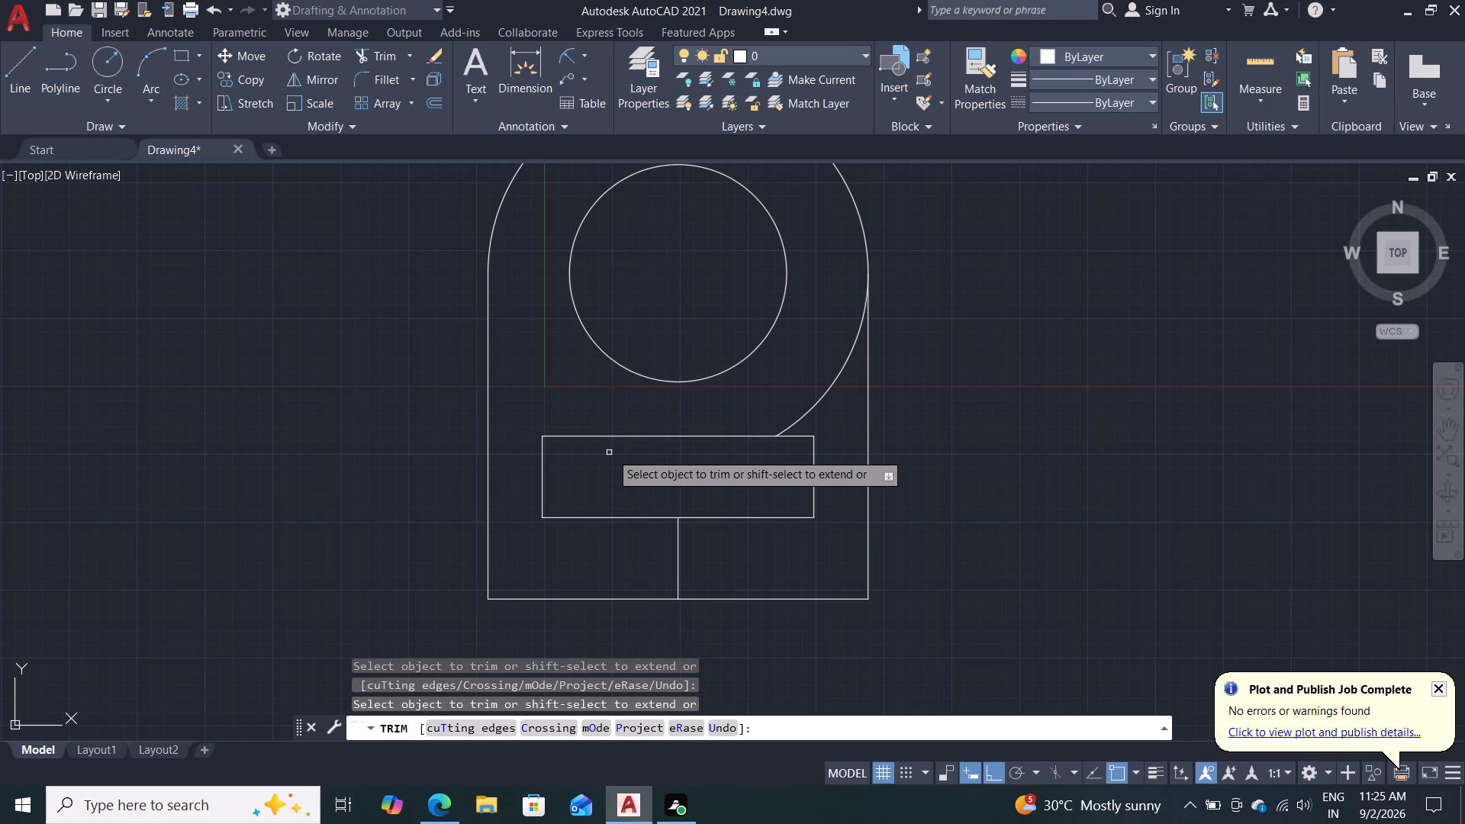
pyautogui.click(829, 390)
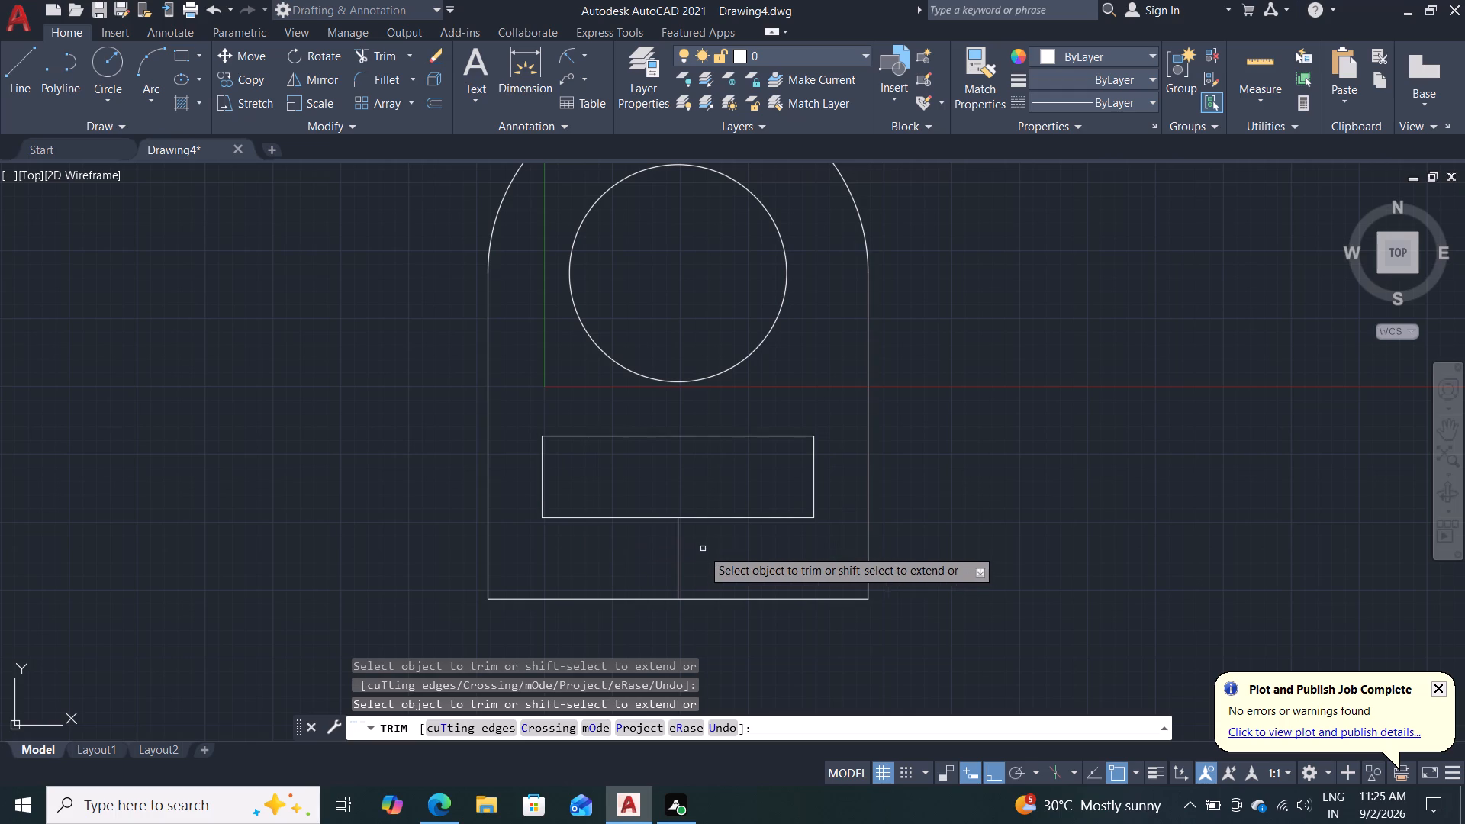
pyautogui.click(678, 547)
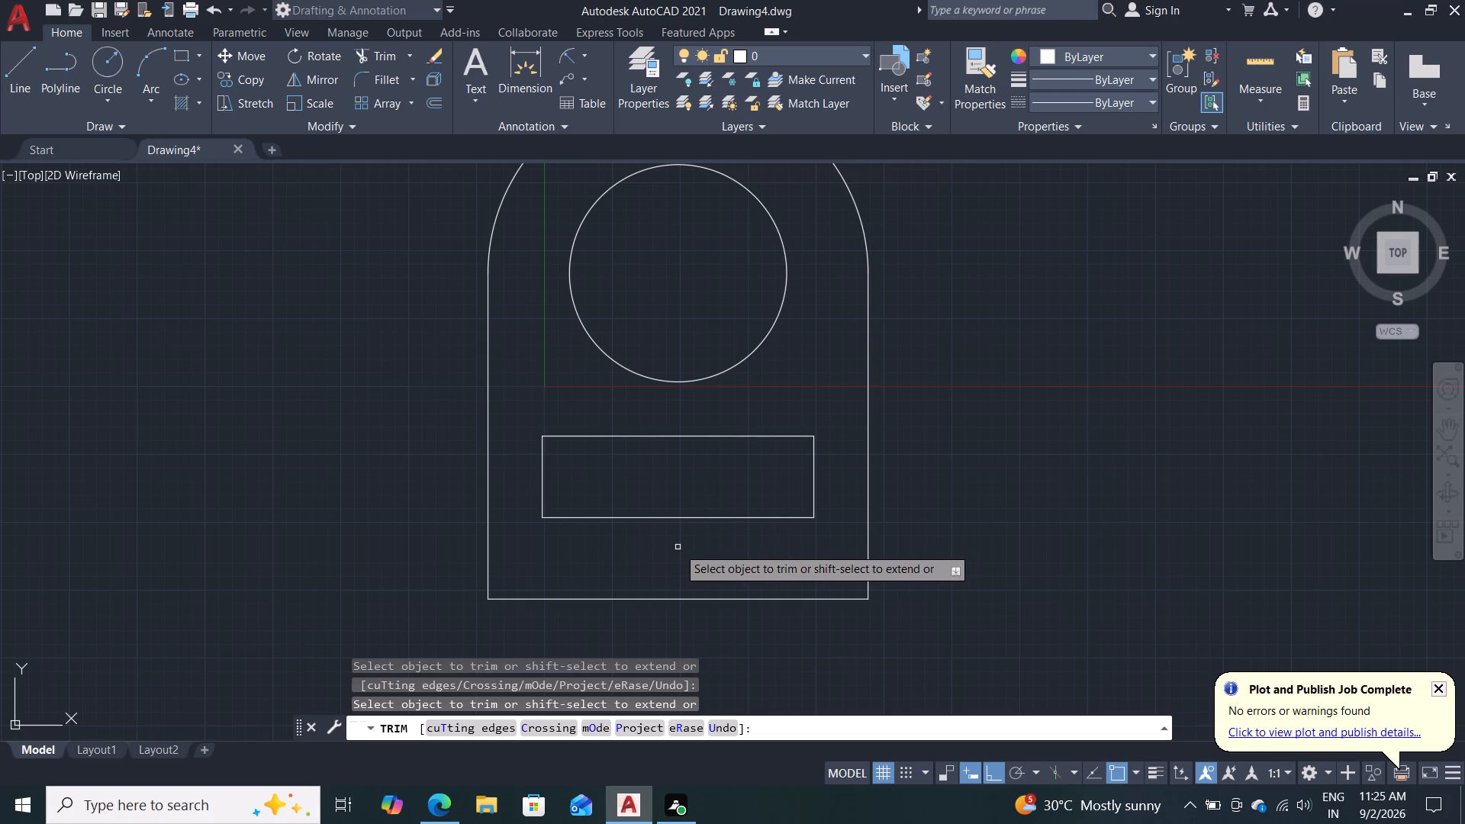
pyautogui.press('Escape')
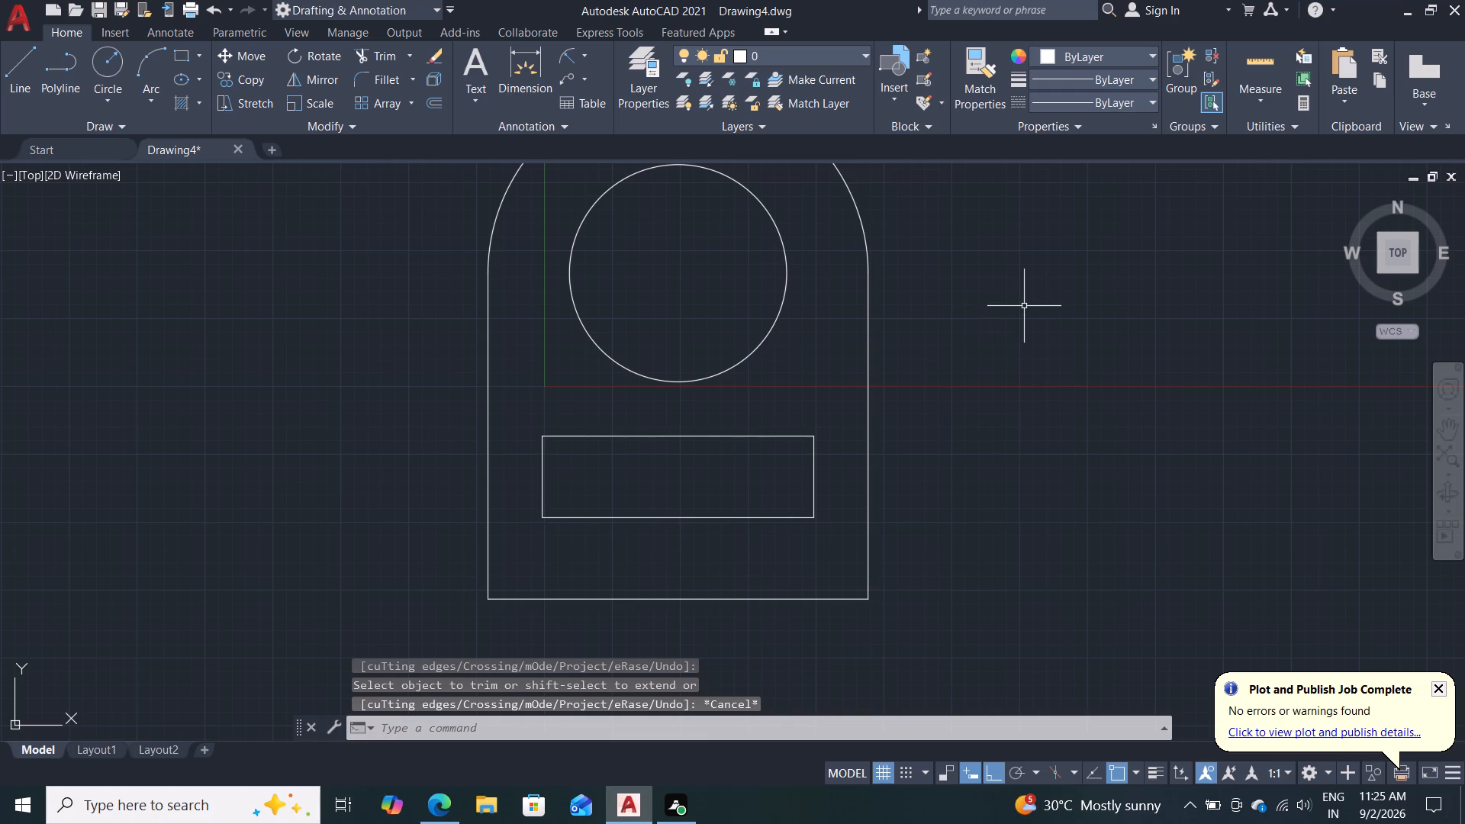
# Open the Standard dimension style for modification and set the extension lines' offset from origin to 0.1.
pyautogui.scroll(-1, 922, 359)
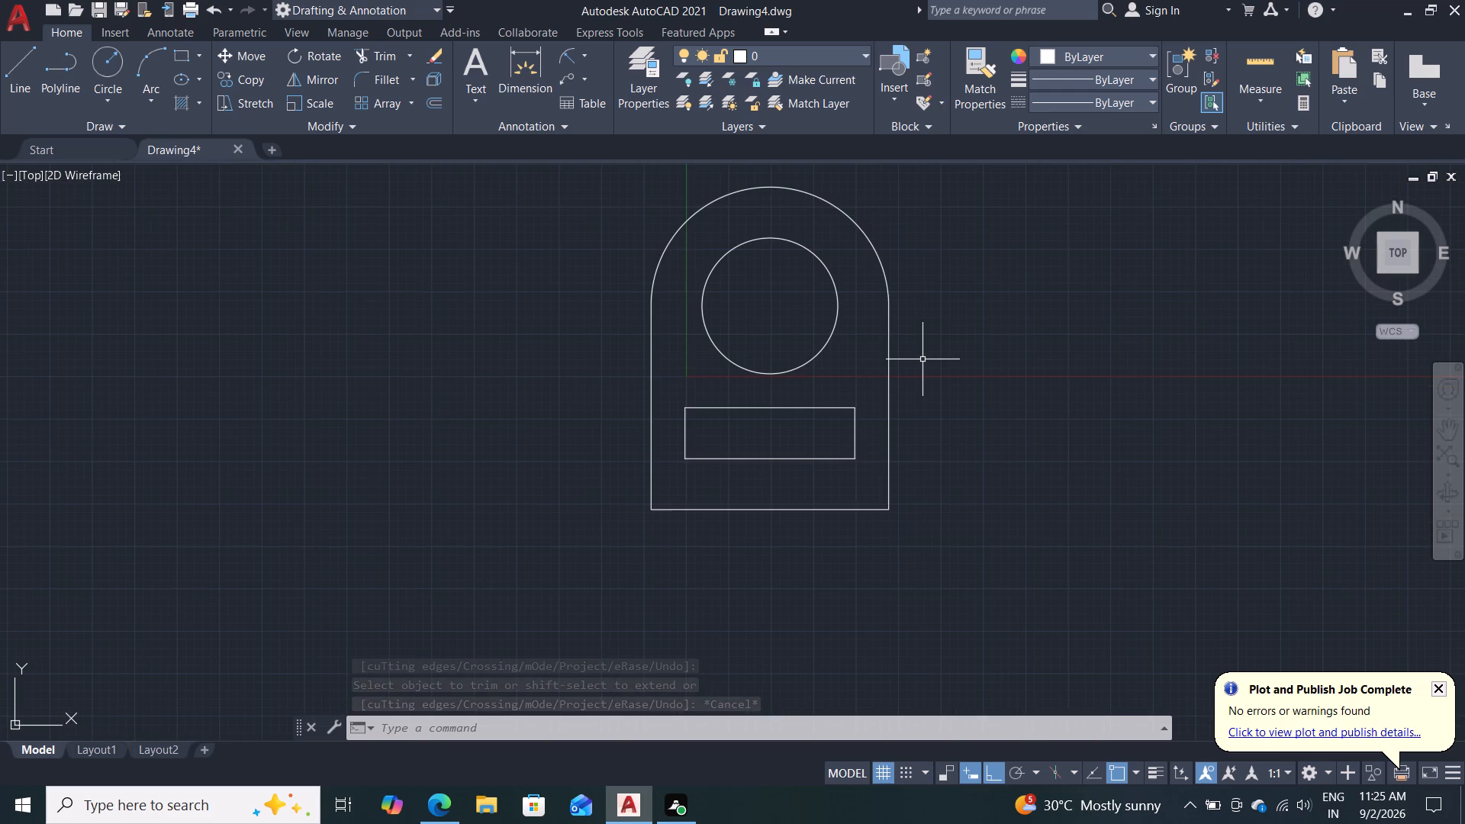
pyautogui.moveTo(918, 360); pyautogui.dragTo(937, 410, button='middle')
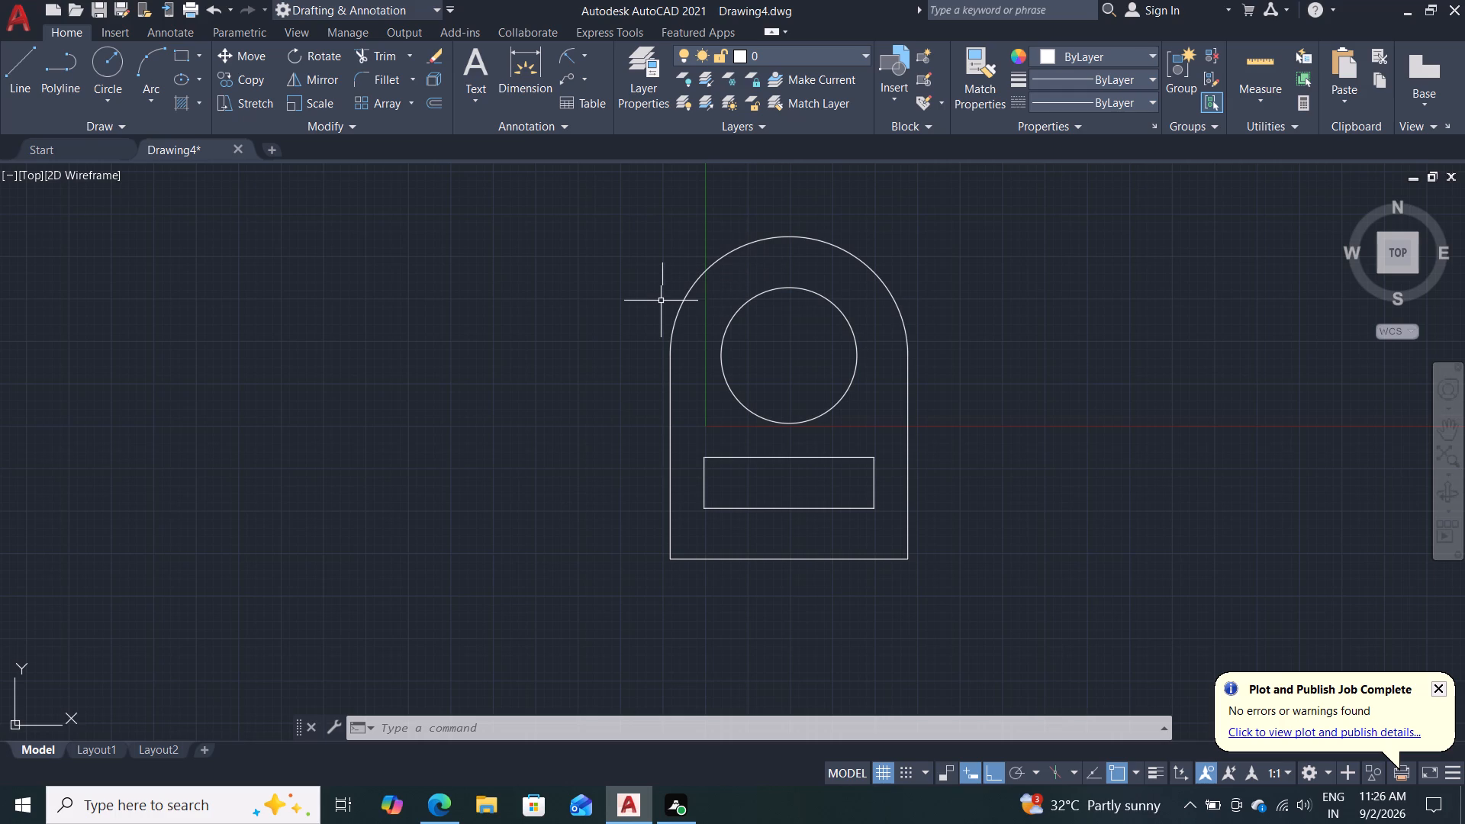
pyautogui.press('d')
pyautogui.press('Return')
pyautogui.click(959, 352)
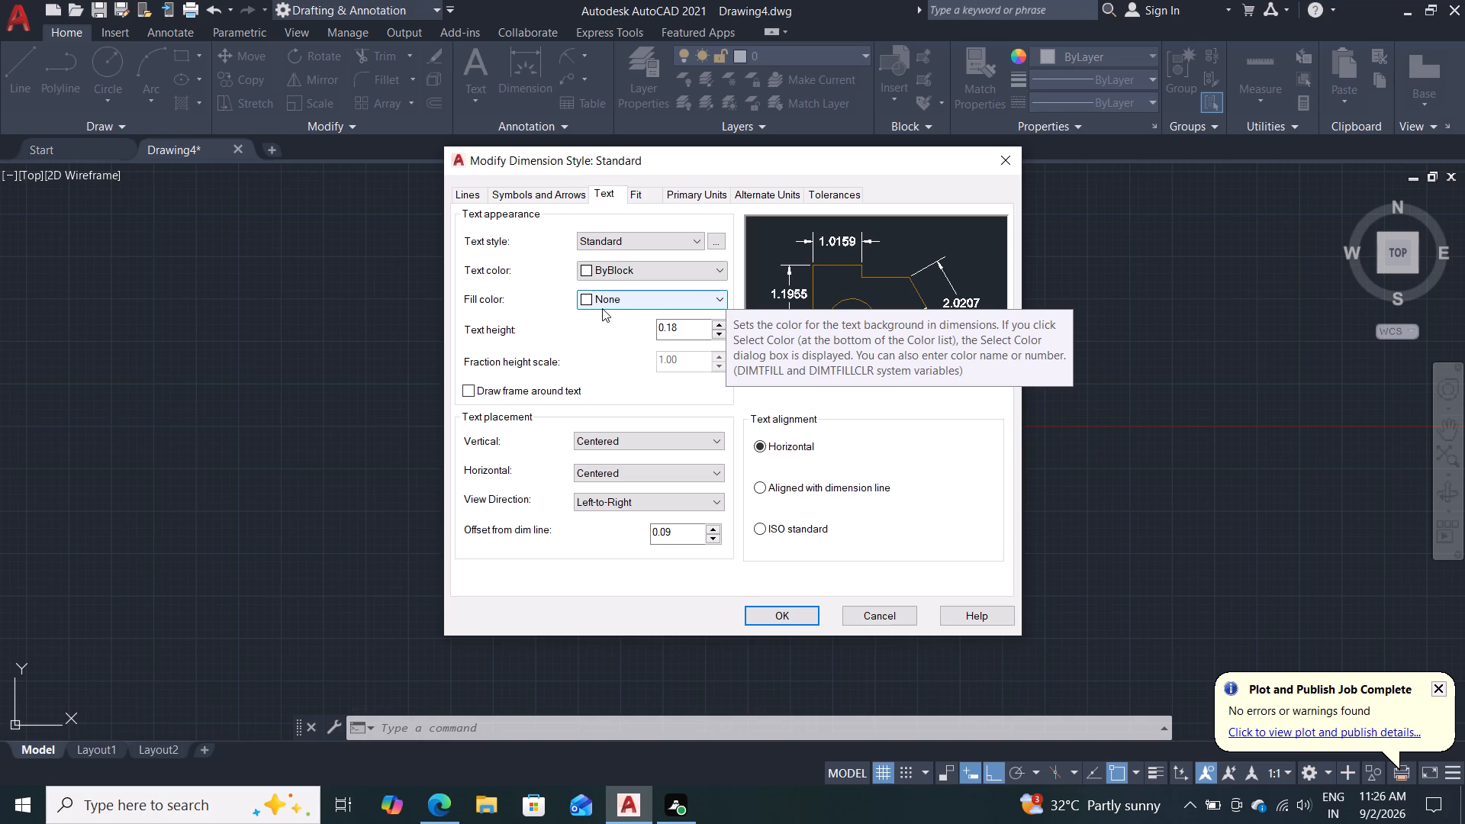
pyautogui.click(468, 189)
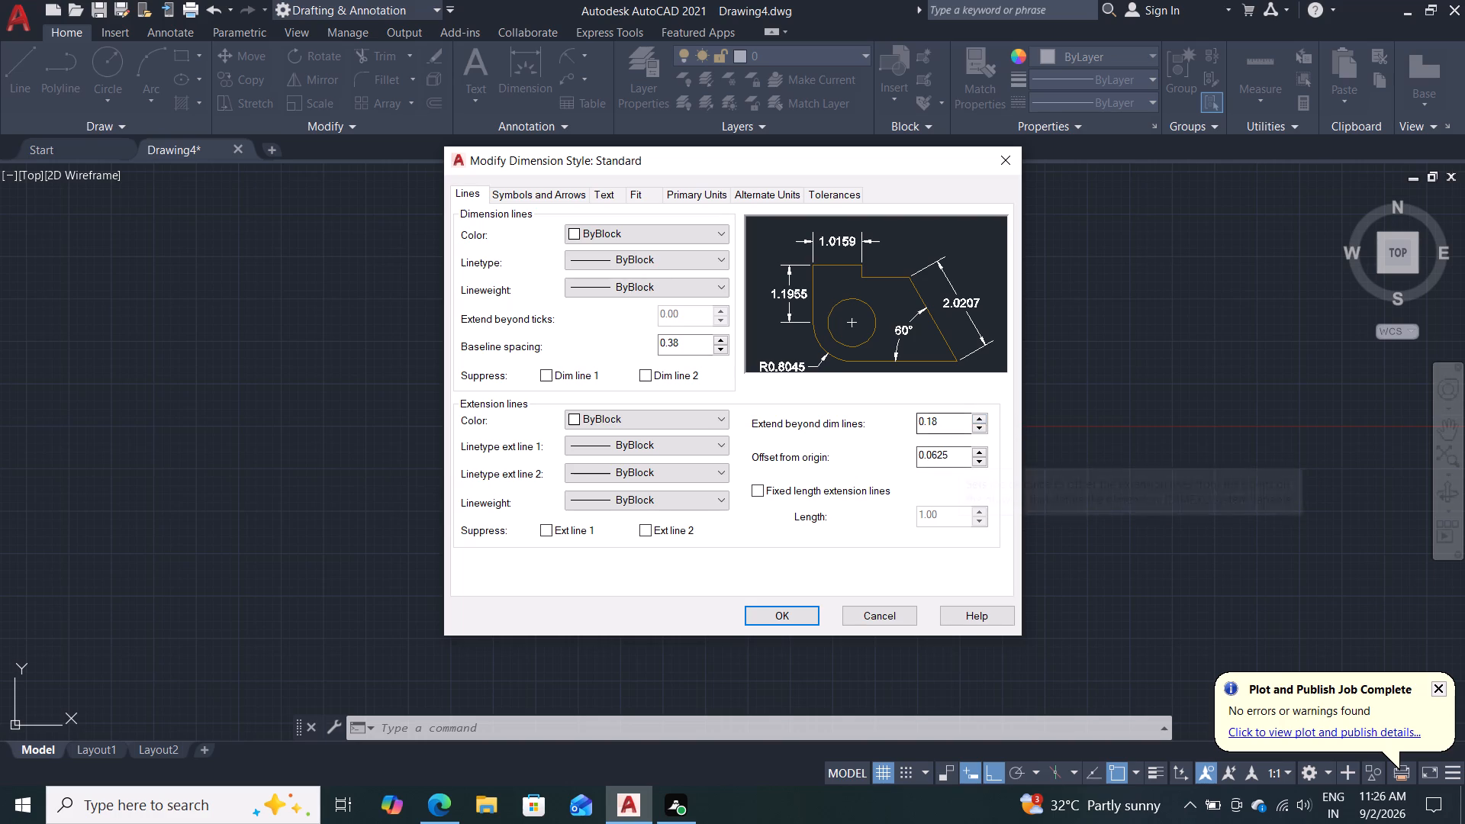
pyautogui.moveTo(958, 452); pyautogui.dragTo(860, 454)
pyautogui.write('0.1')
pyautogui.press('Return')
pyautogui.click(515, 189)
pyautogui.click(478, 193)
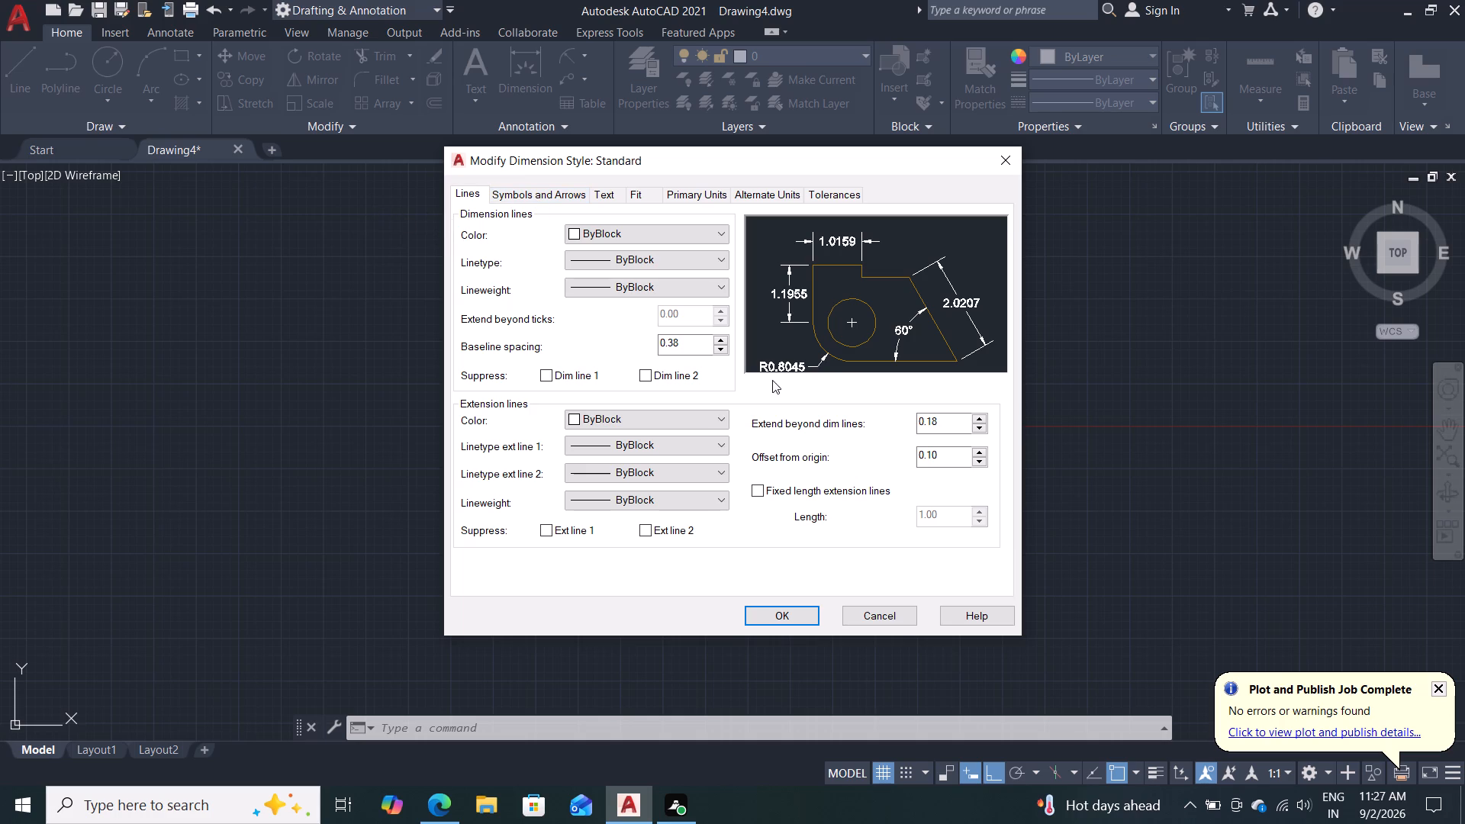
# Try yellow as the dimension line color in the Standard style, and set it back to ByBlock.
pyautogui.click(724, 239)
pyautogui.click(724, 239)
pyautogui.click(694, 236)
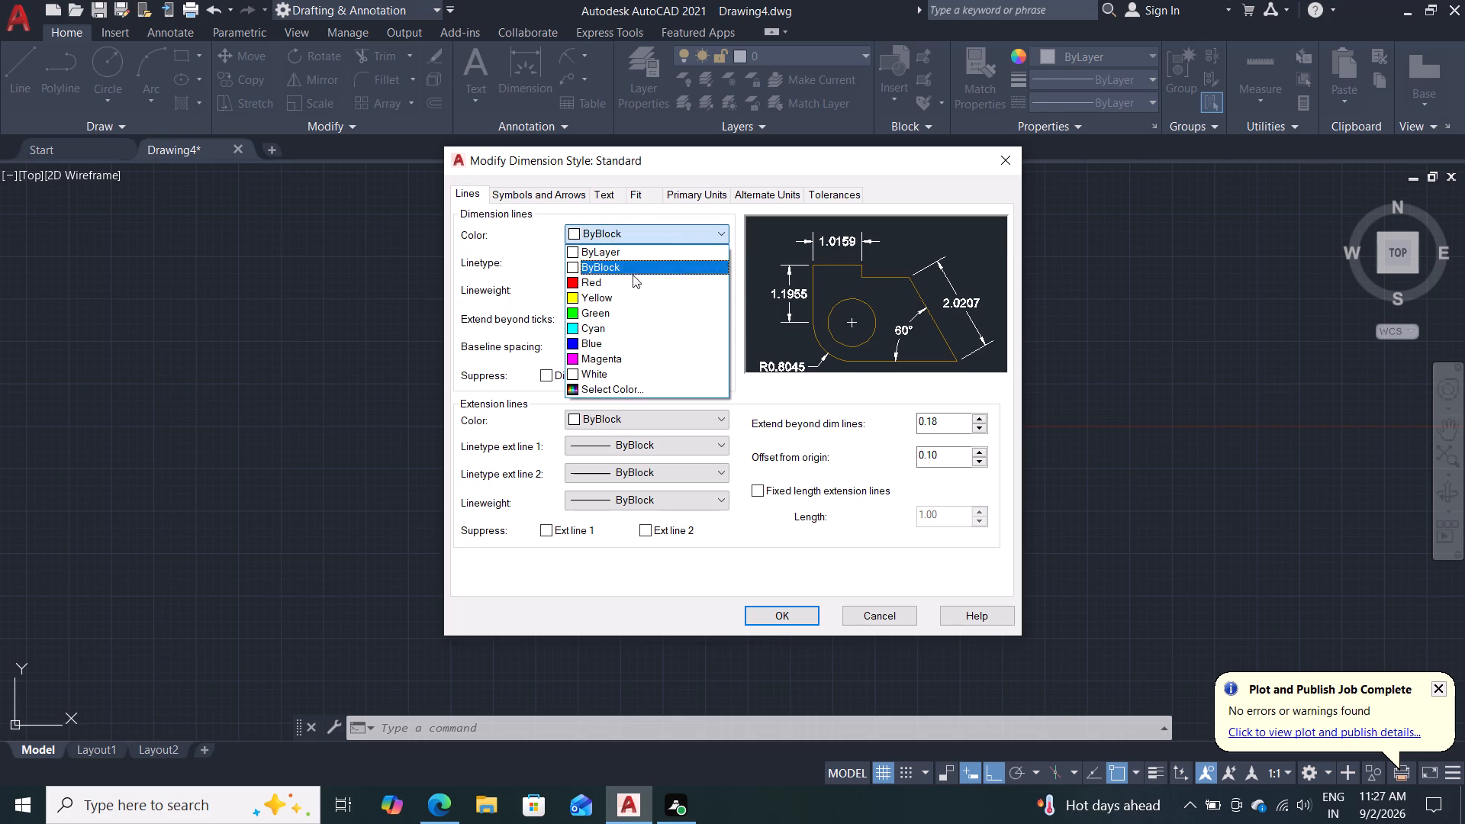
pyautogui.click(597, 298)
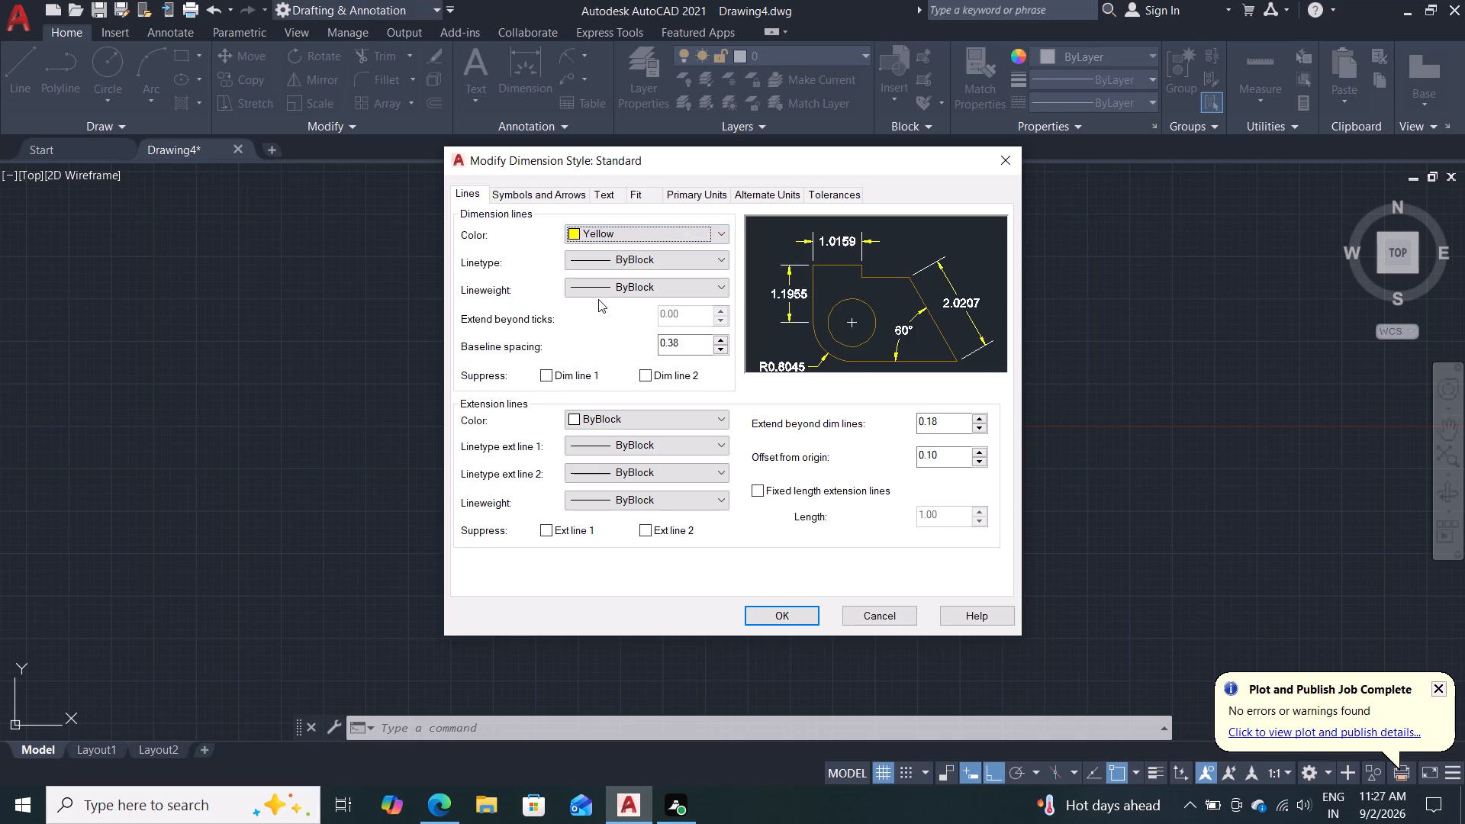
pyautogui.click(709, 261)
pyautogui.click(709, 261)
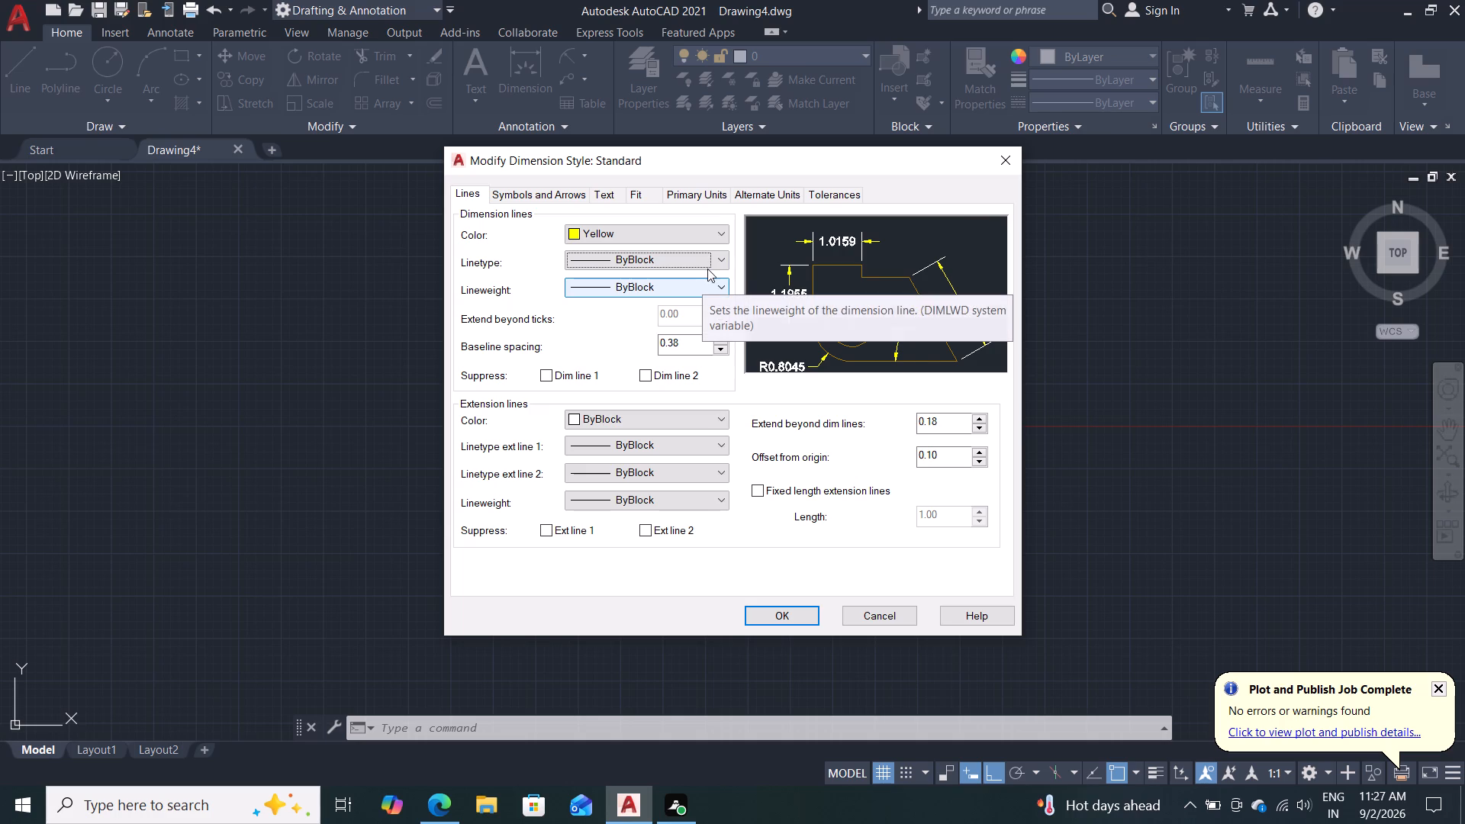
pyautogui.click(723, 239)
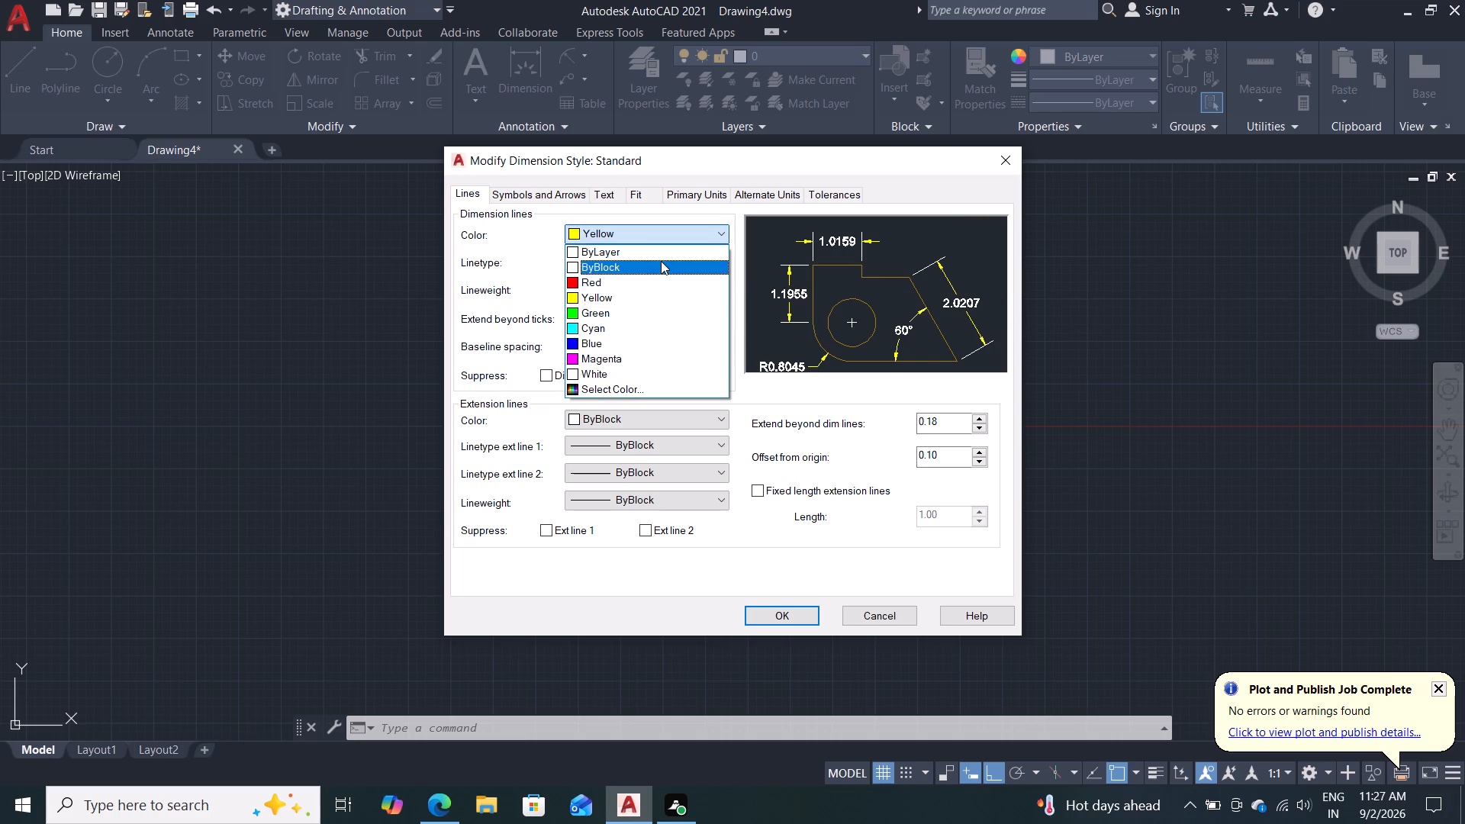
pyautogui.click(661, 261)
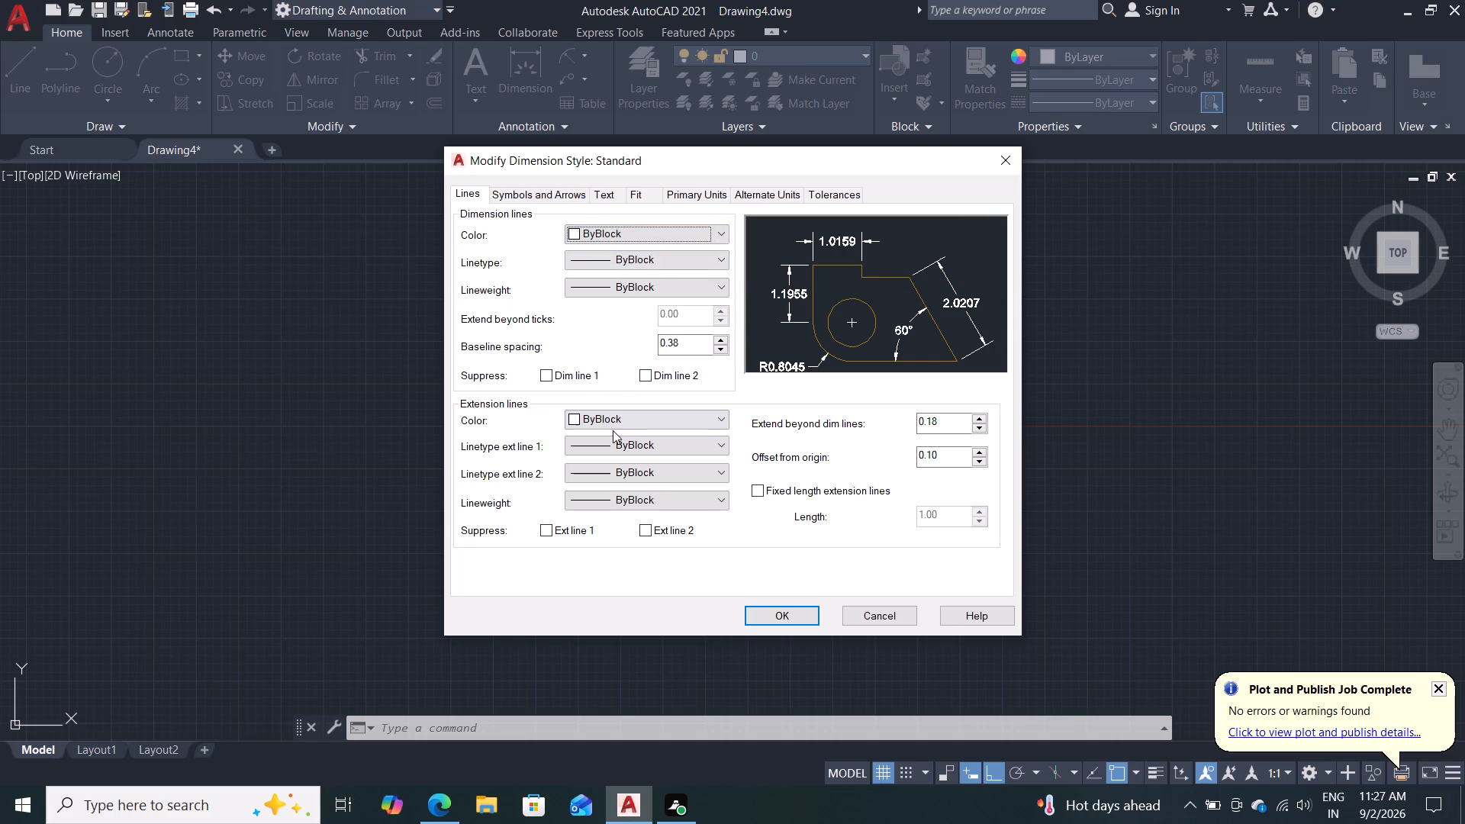
# Set the color of both the extension lines and the dimension lines to Yellow in the Standard dimension style.
pyautogui.click(642, 423)
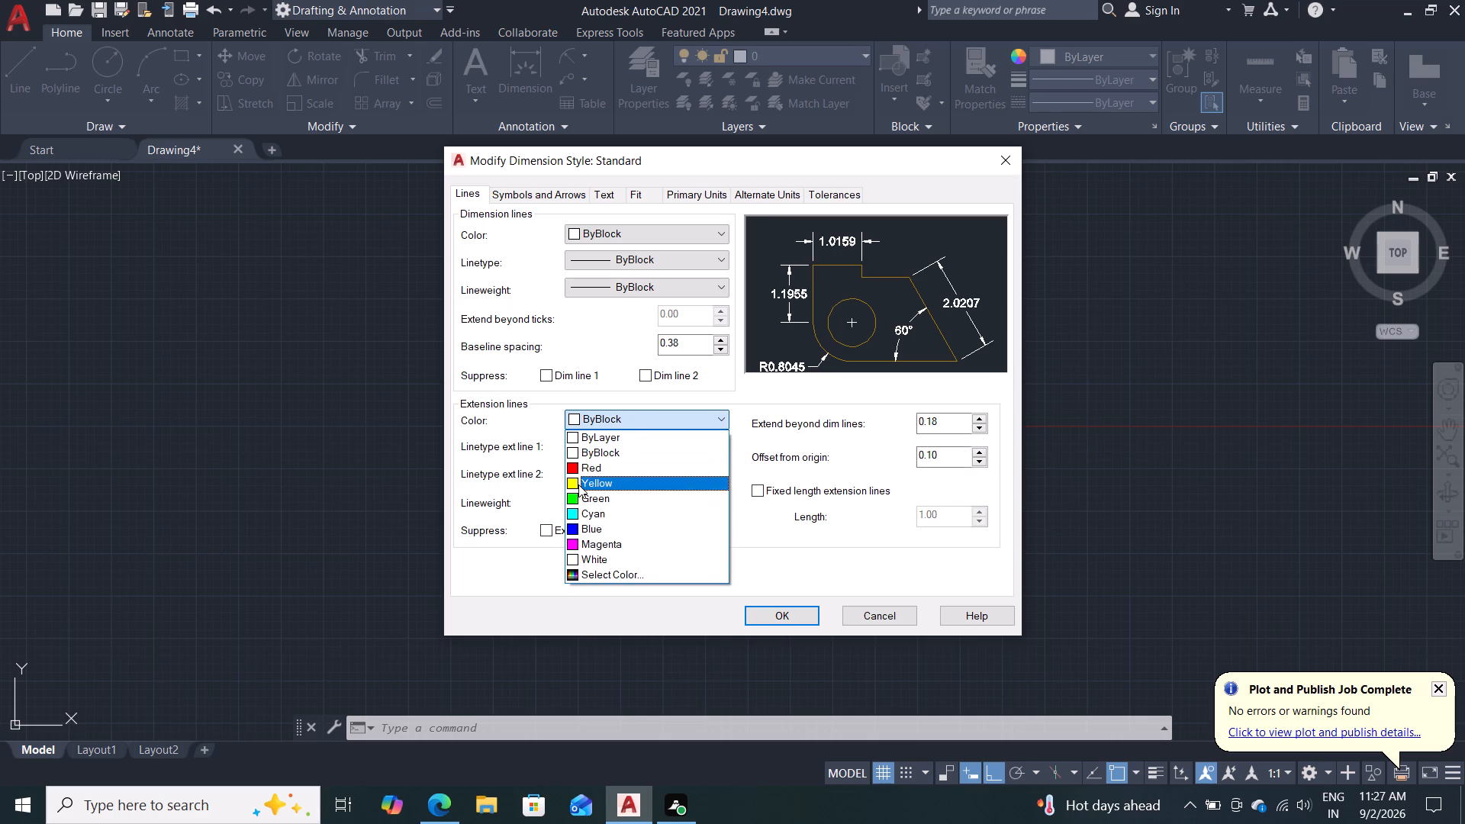
pyautogui.click(578, 484)
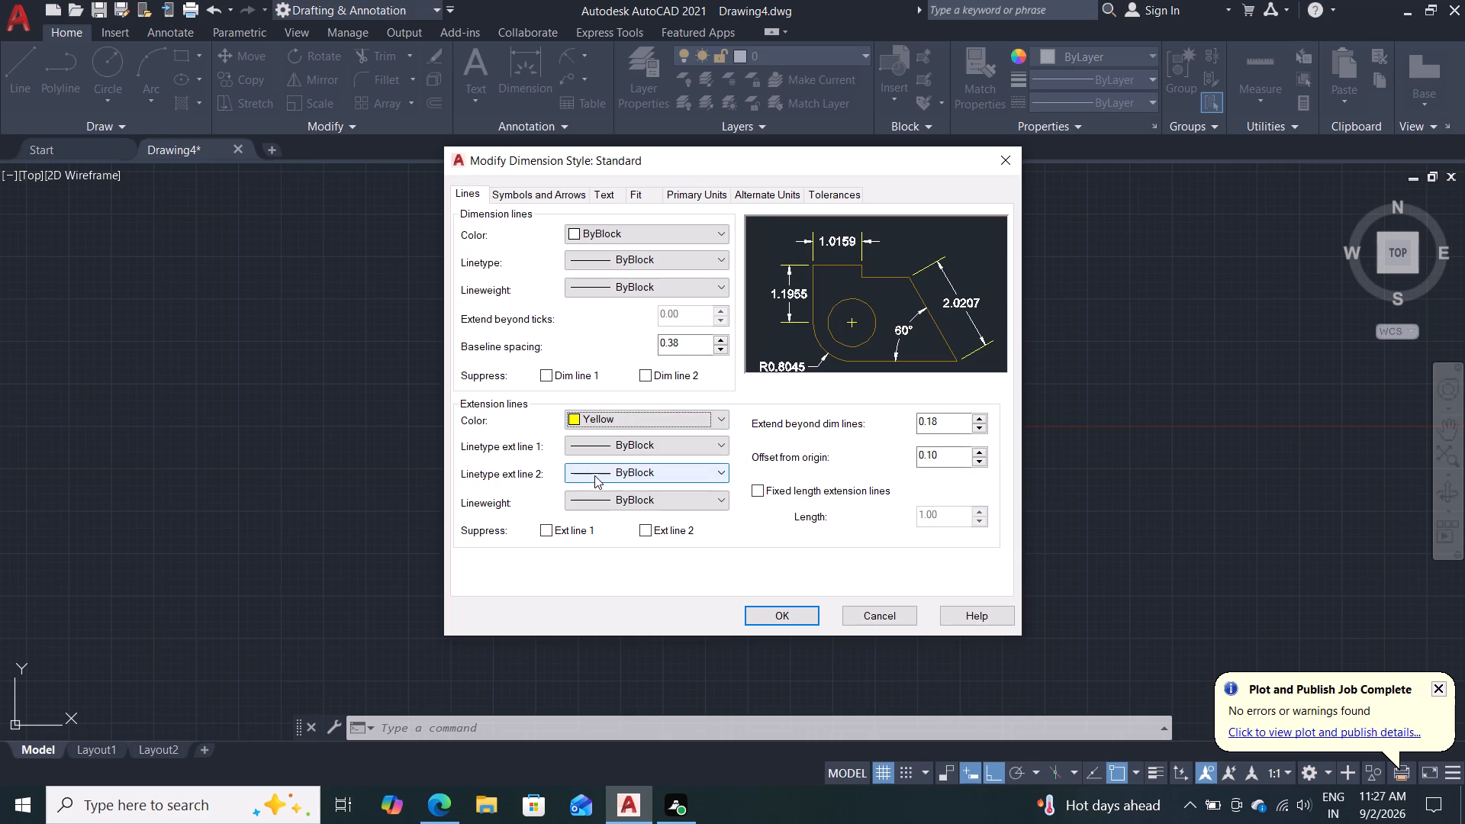
pyautogui.click(713, 236)
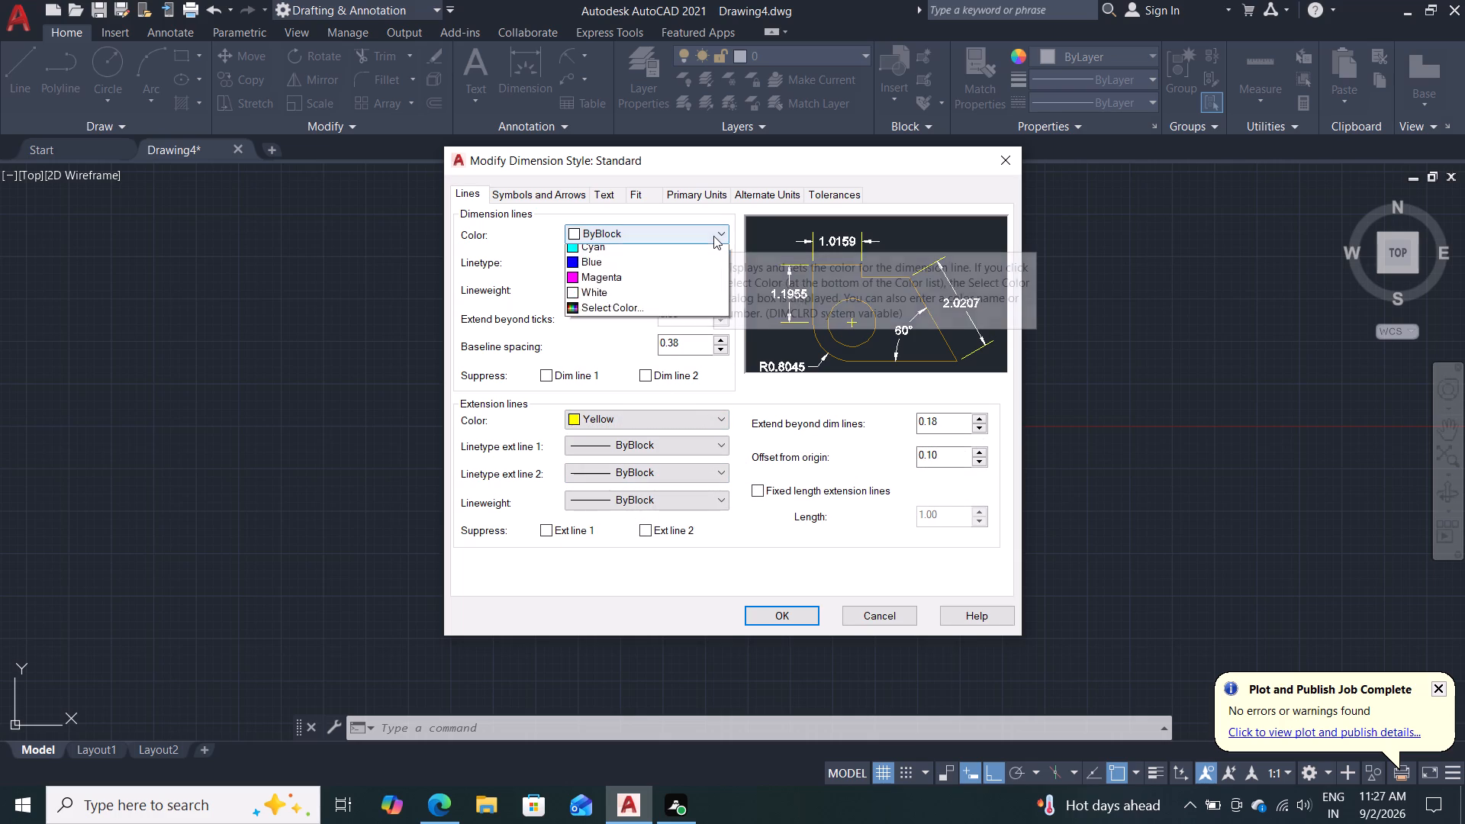
pyautogui.click(640, 299)
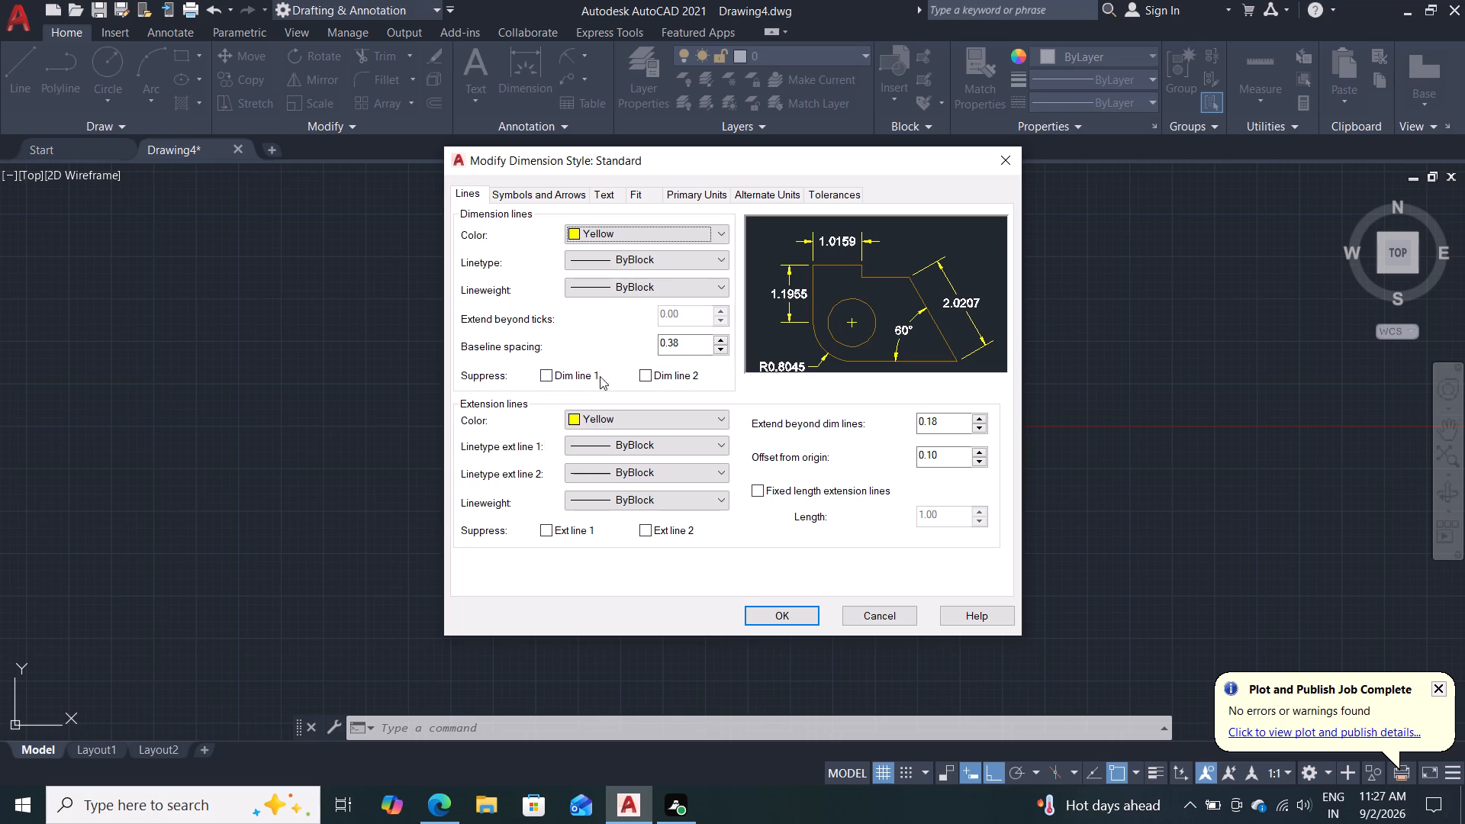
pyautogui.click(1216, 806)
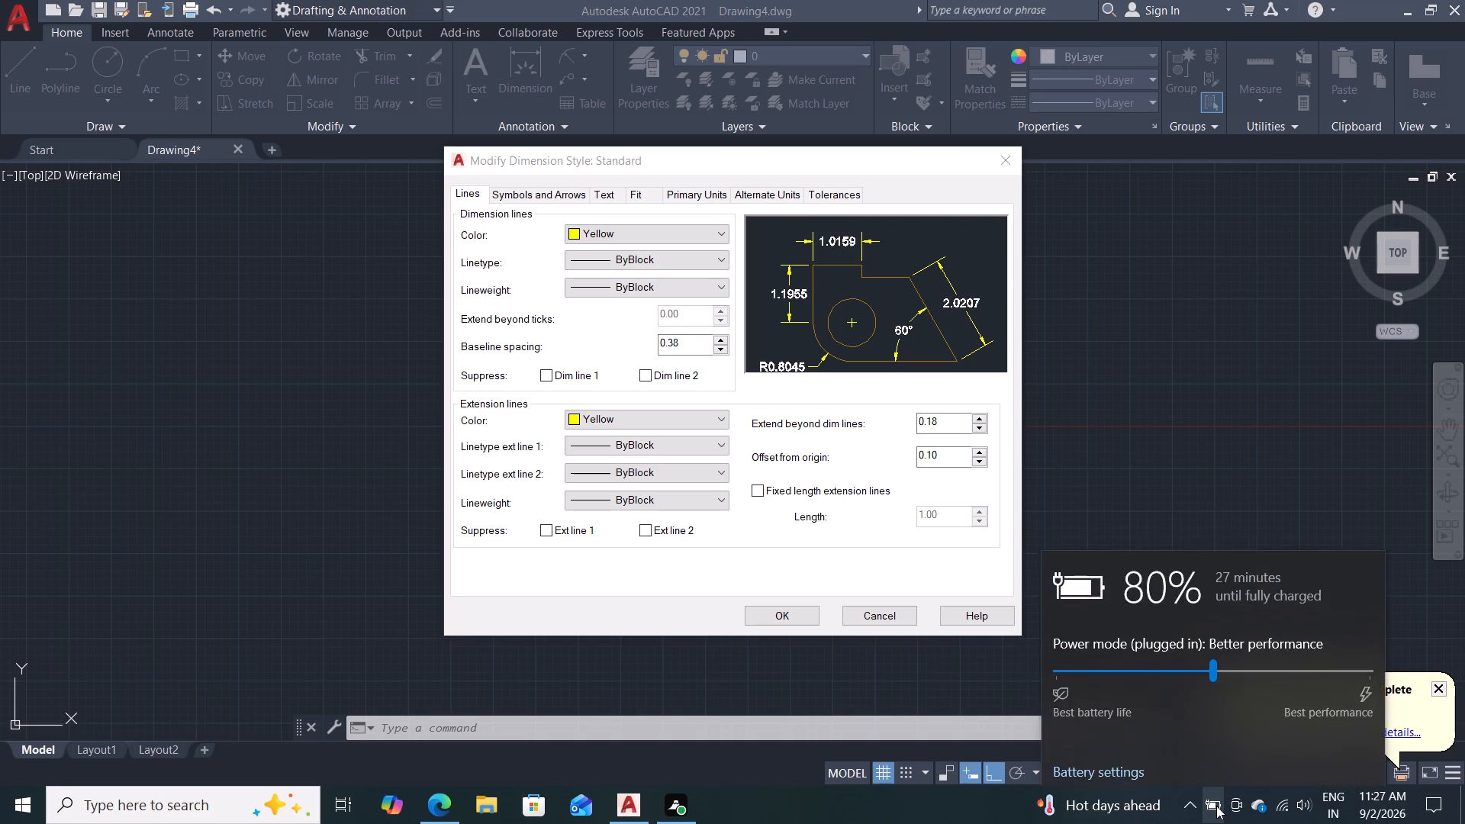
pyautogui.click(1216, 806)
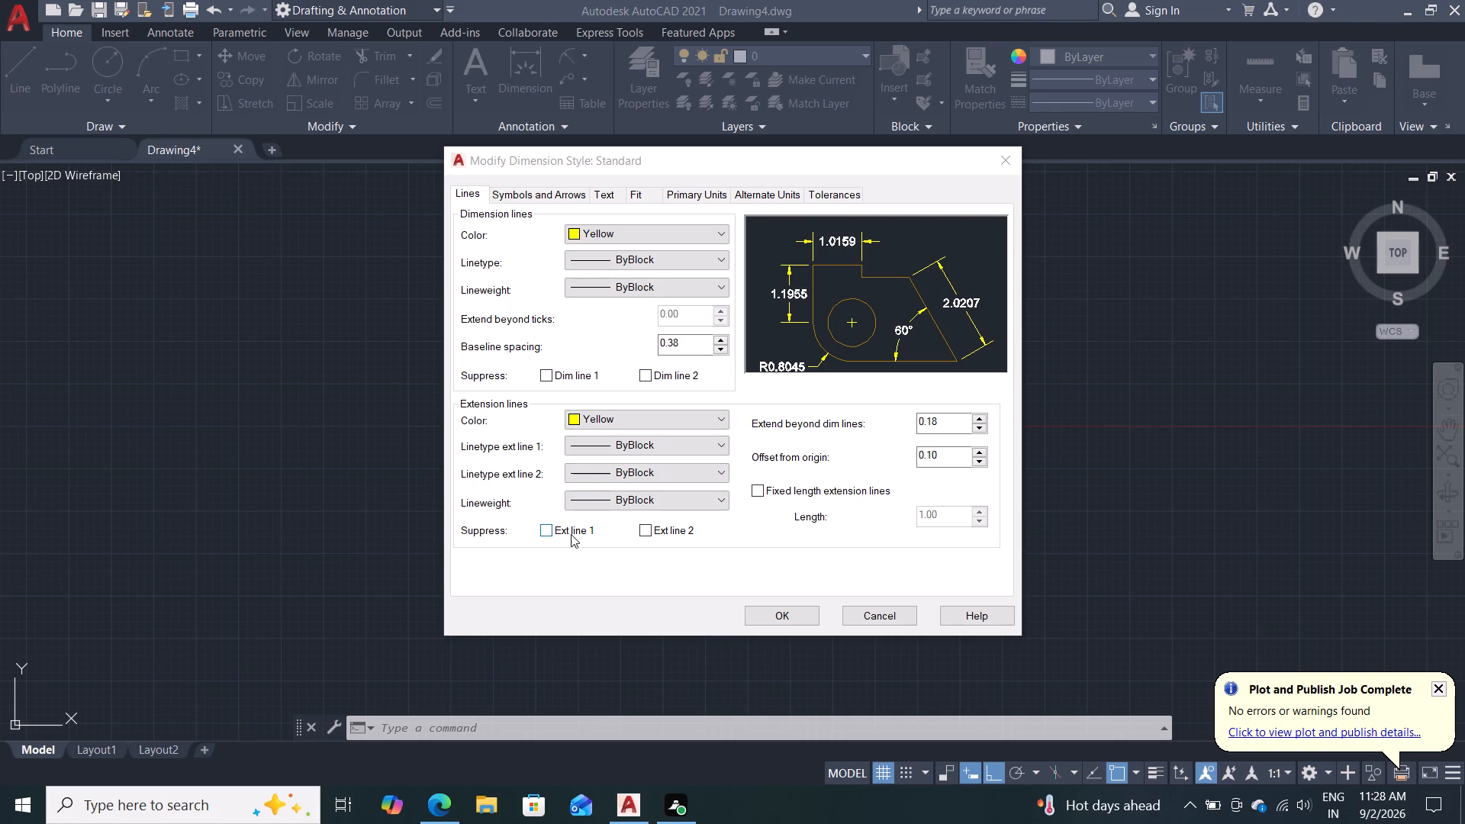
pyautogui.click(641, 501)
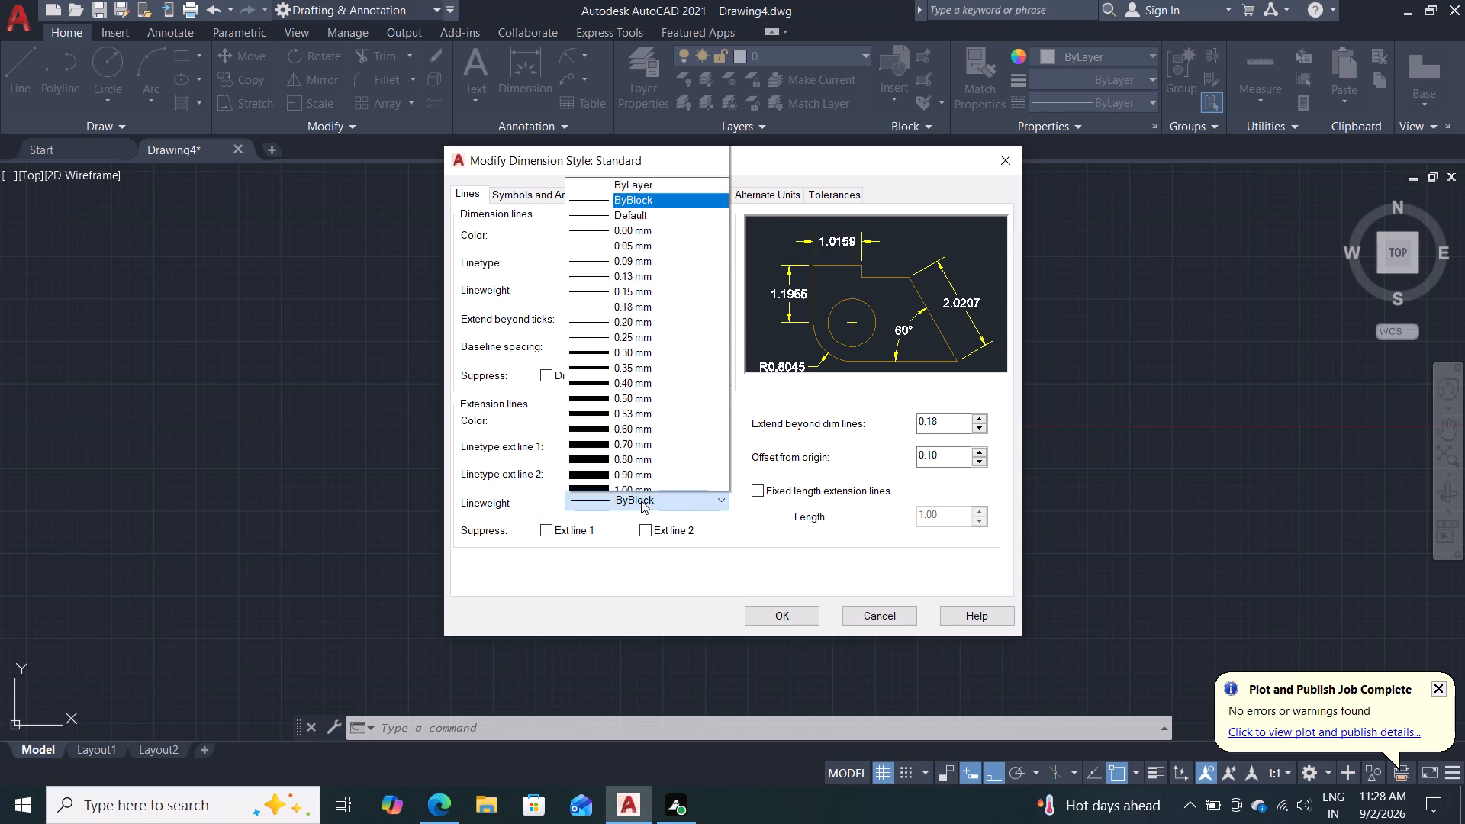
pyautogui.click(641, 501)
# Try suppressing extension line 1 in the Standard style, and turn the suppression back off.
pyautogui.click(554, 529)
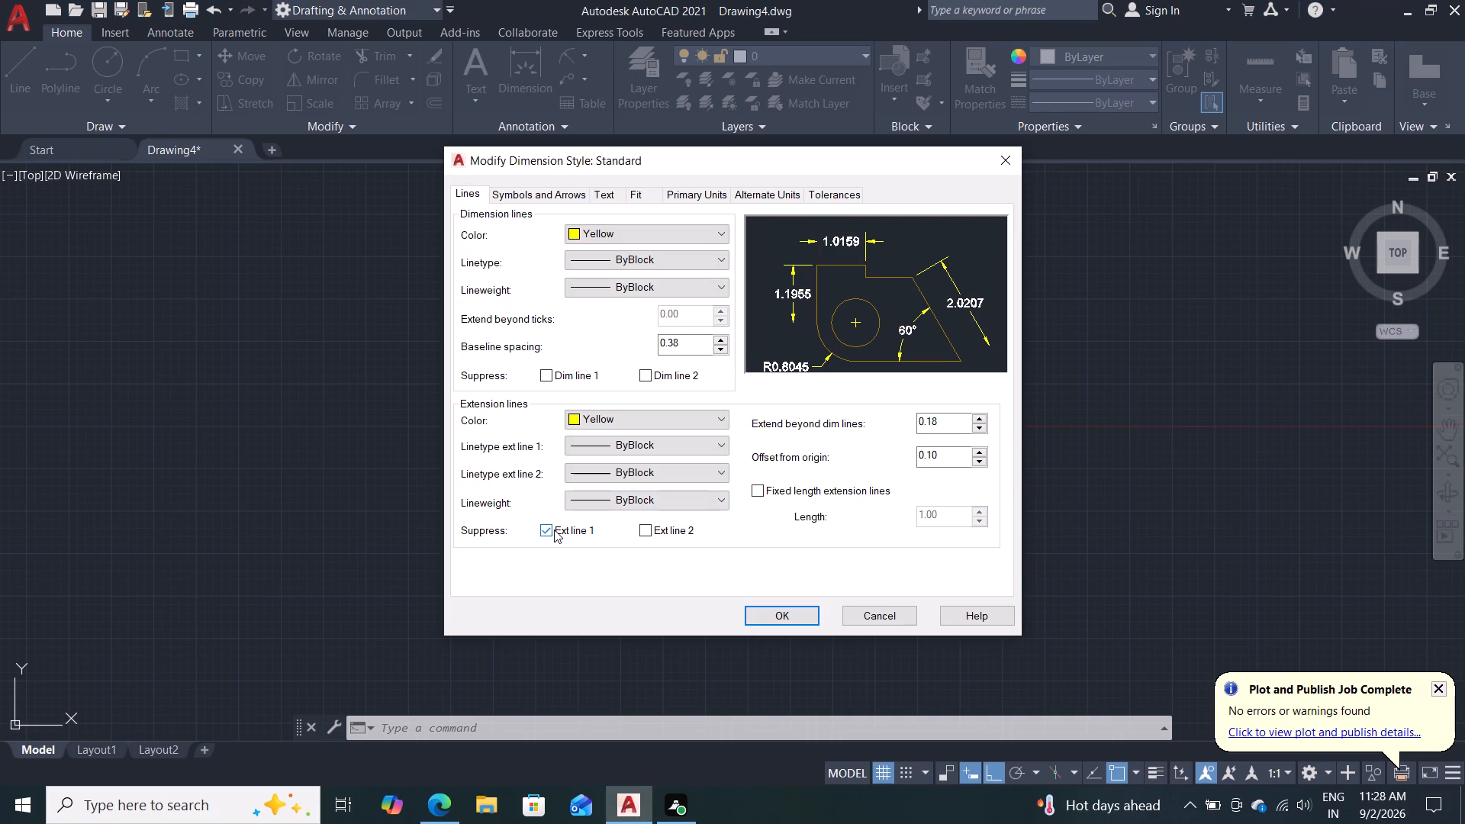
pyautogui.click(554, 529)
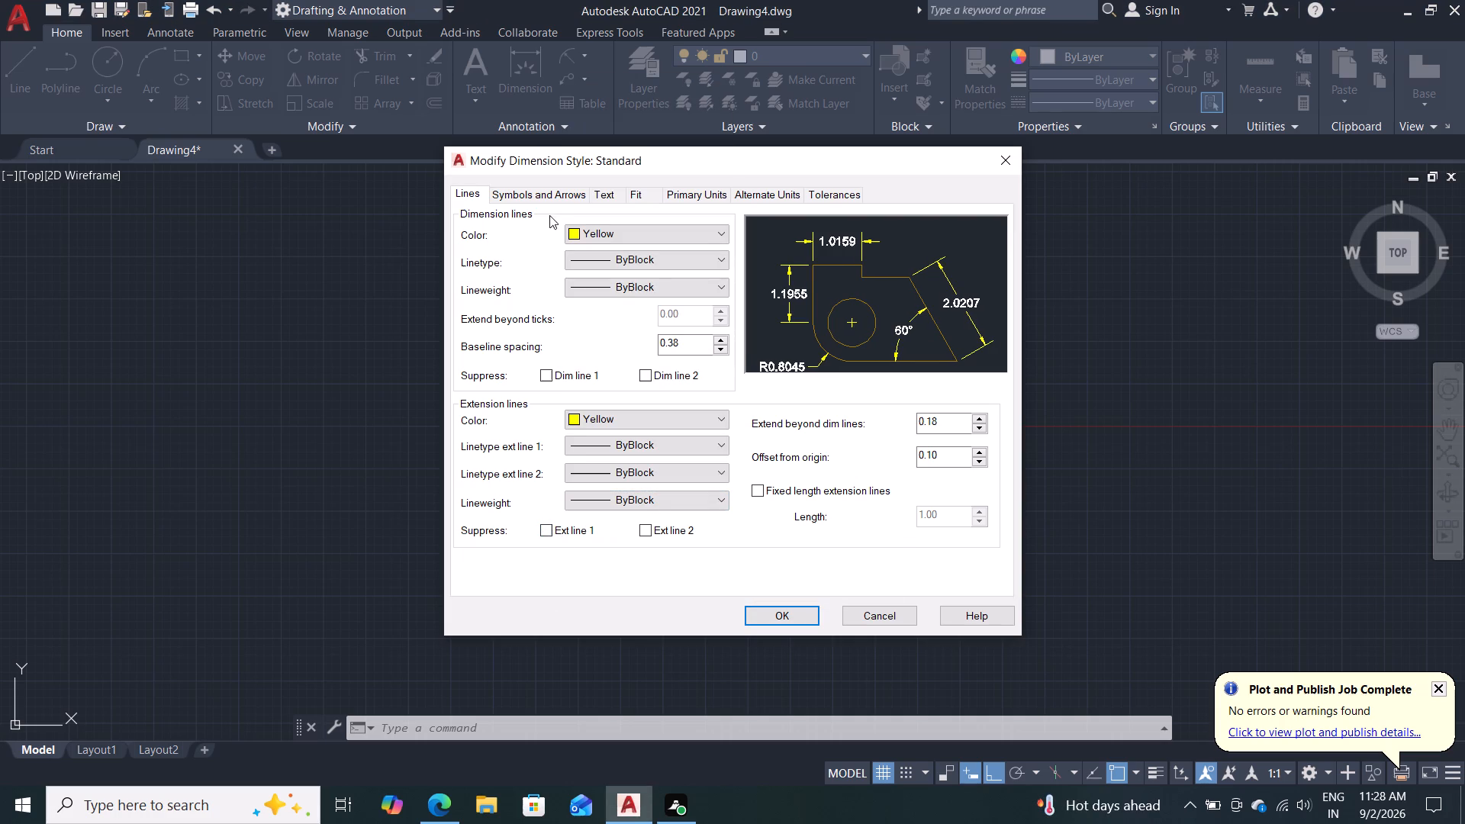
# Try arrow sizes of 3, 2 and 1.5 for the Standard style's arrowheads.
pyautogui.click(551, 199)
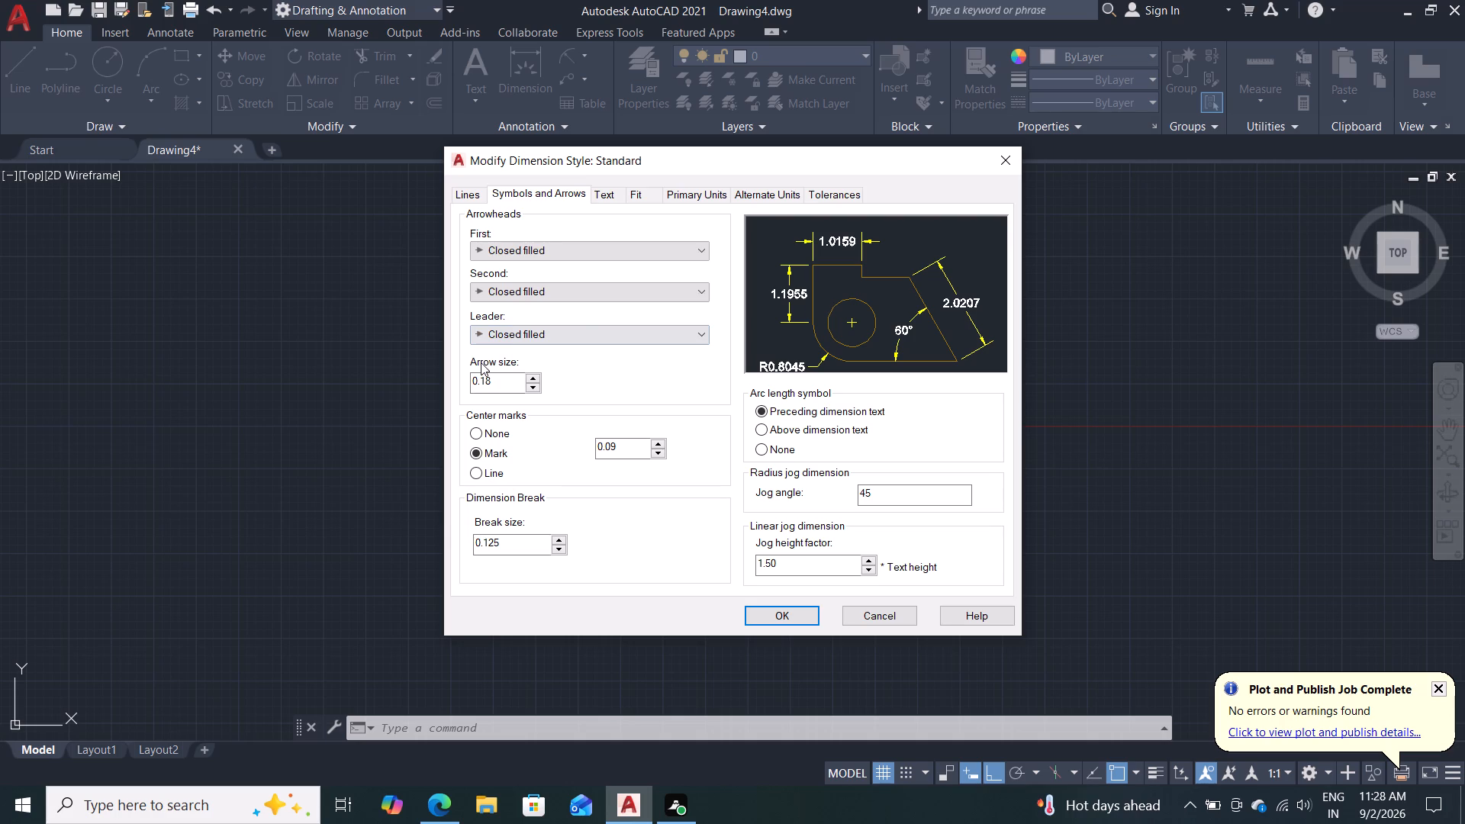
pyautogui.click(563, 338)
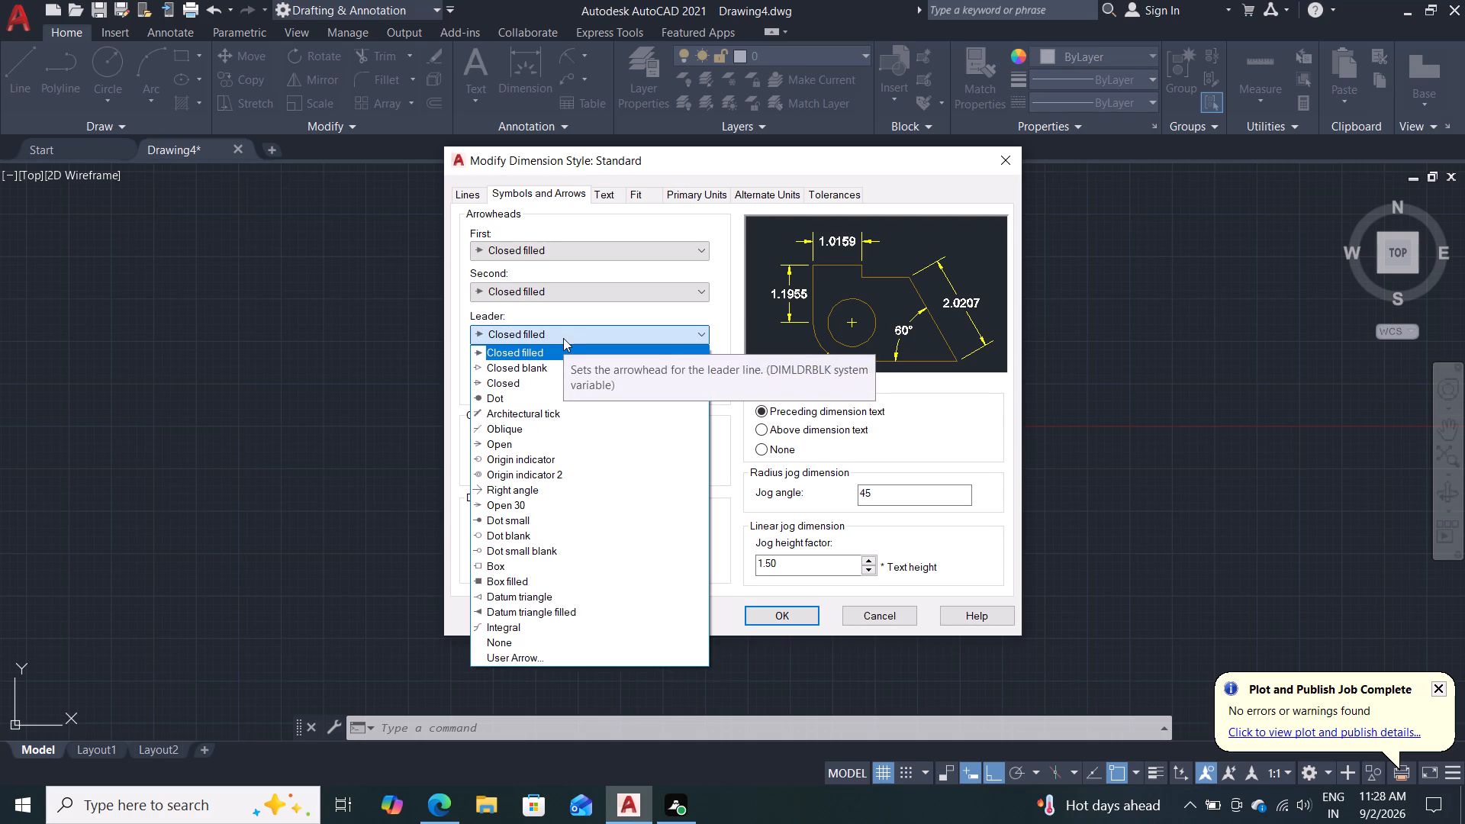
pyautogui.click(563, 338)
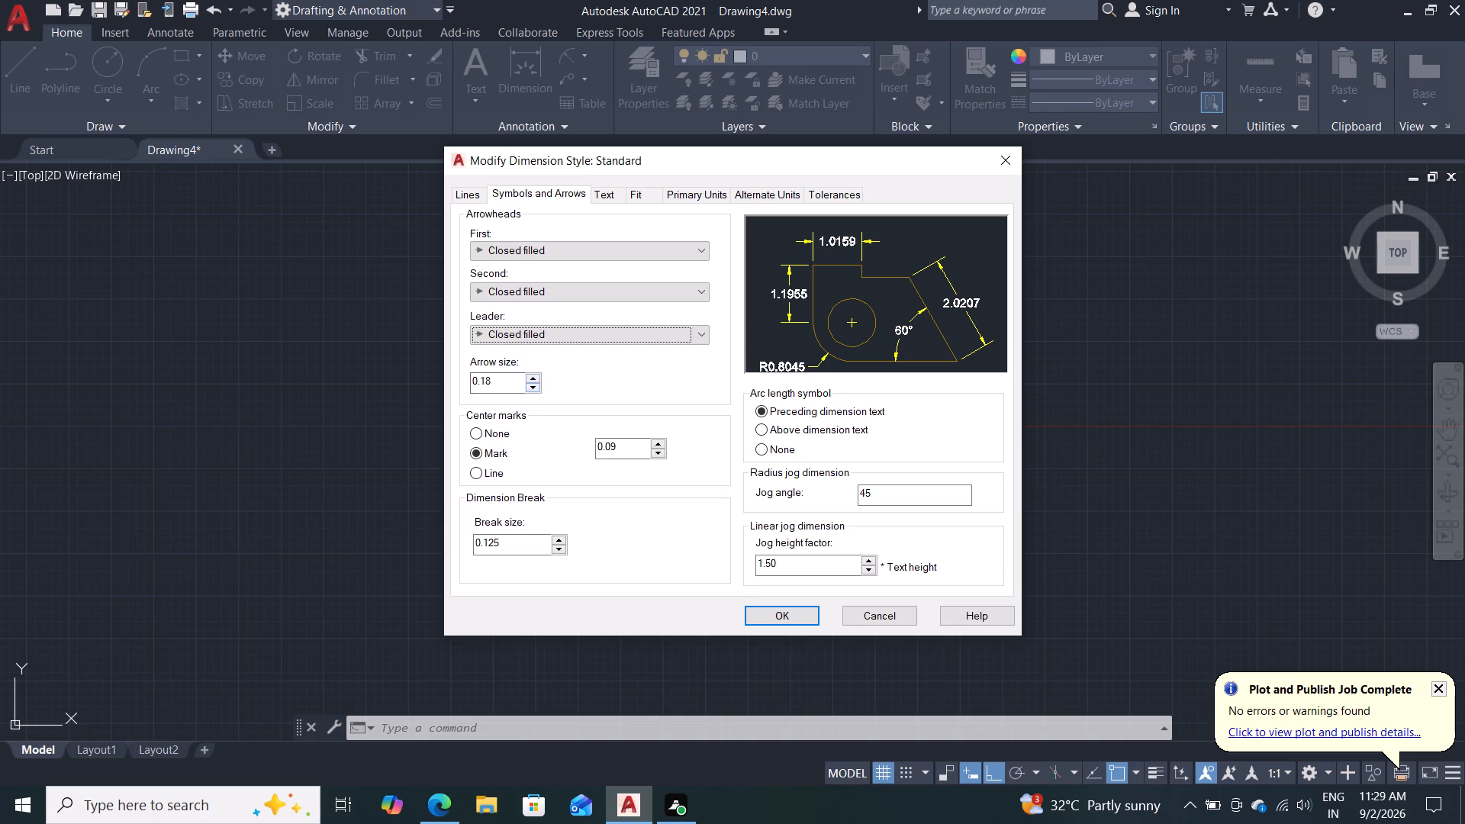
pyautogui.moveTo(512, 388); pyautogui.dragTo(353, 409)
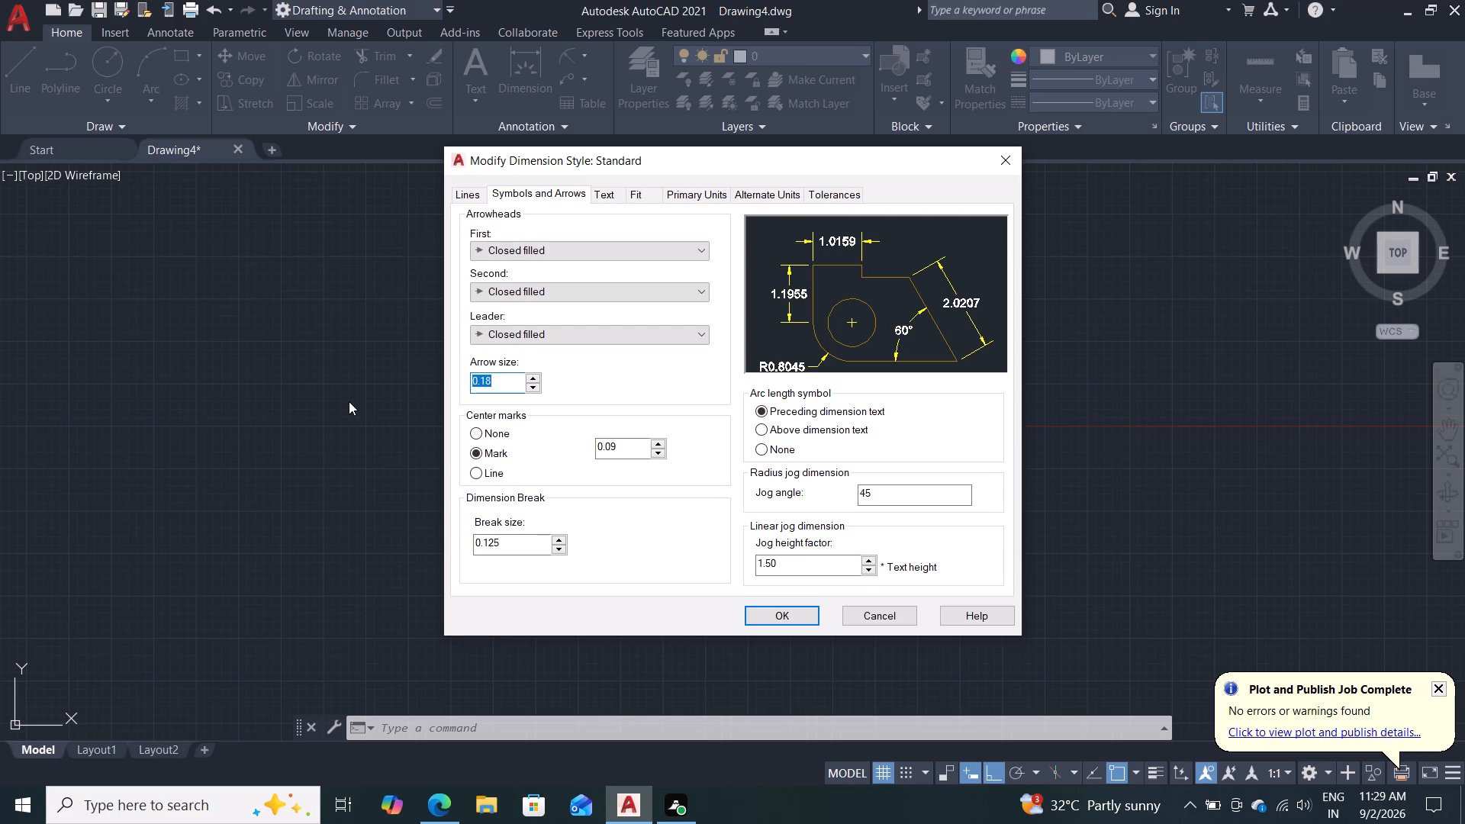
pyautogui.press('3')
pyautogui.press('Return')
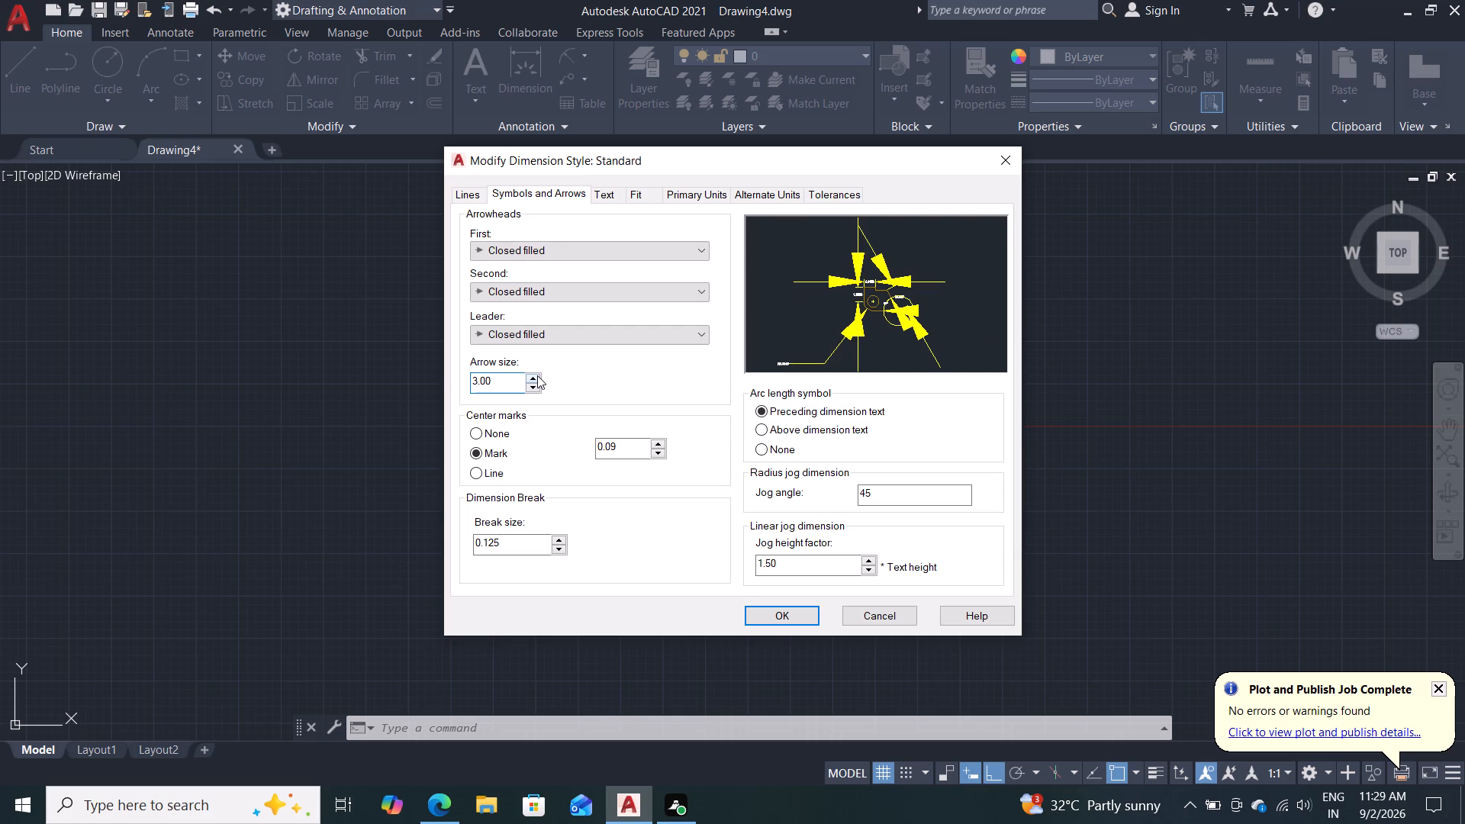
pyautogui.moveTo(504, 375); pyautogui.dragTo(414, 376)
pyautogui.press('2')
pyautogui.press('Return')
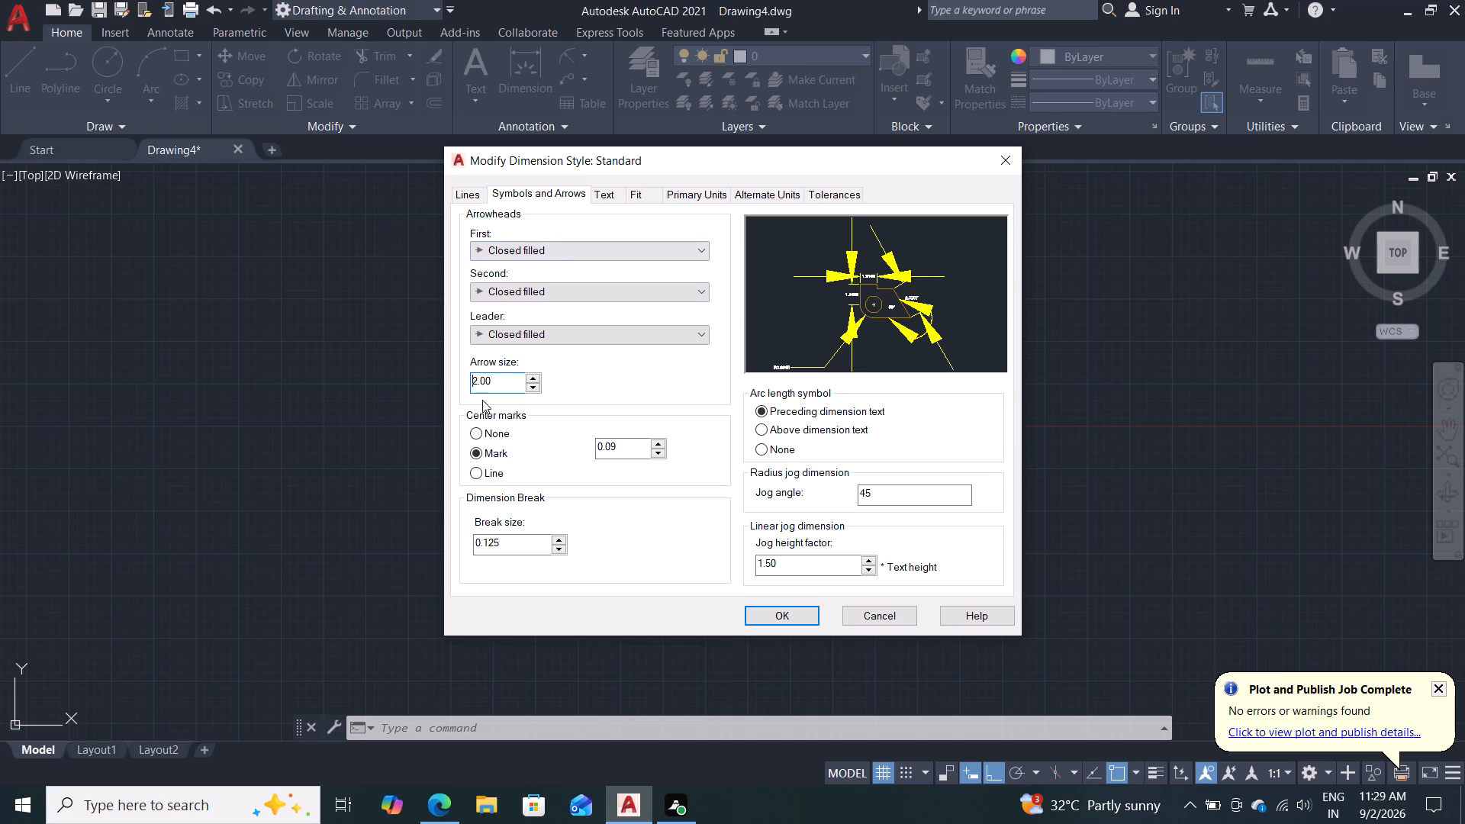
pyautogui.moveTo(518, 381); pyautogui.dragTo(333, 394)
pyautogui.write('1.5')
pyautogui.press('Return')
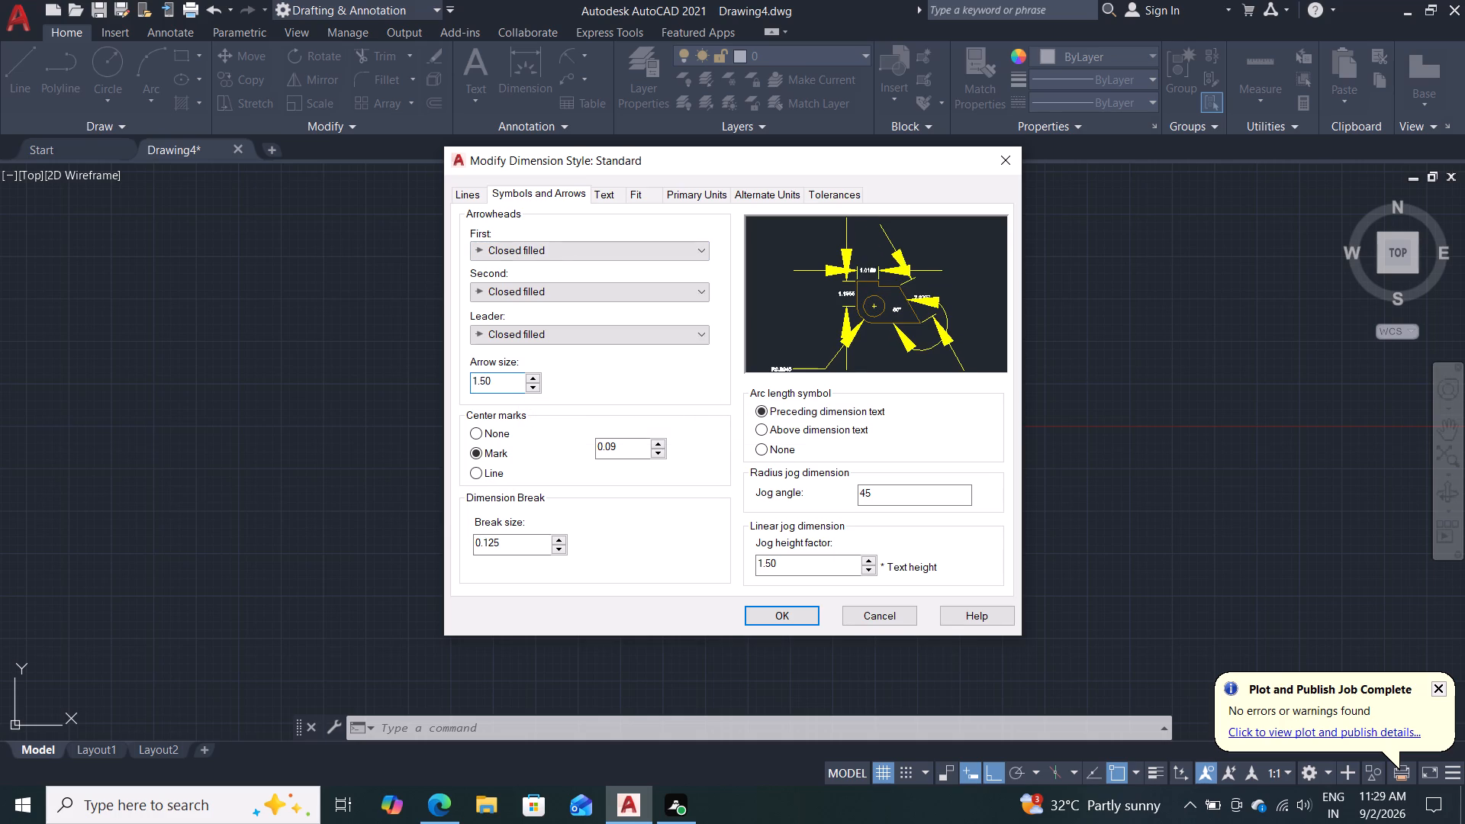
# Set the arrow size of the Standard dimension style to 0.5.
pyautogui.moveTo(509, 388); pyautogui.dragTo(414, 388)
pyautogui.moveTo(414, 388); pyautogui.dragTo(408, 388)
pyautogui.write('0.5')
pyautogui.press('Return')
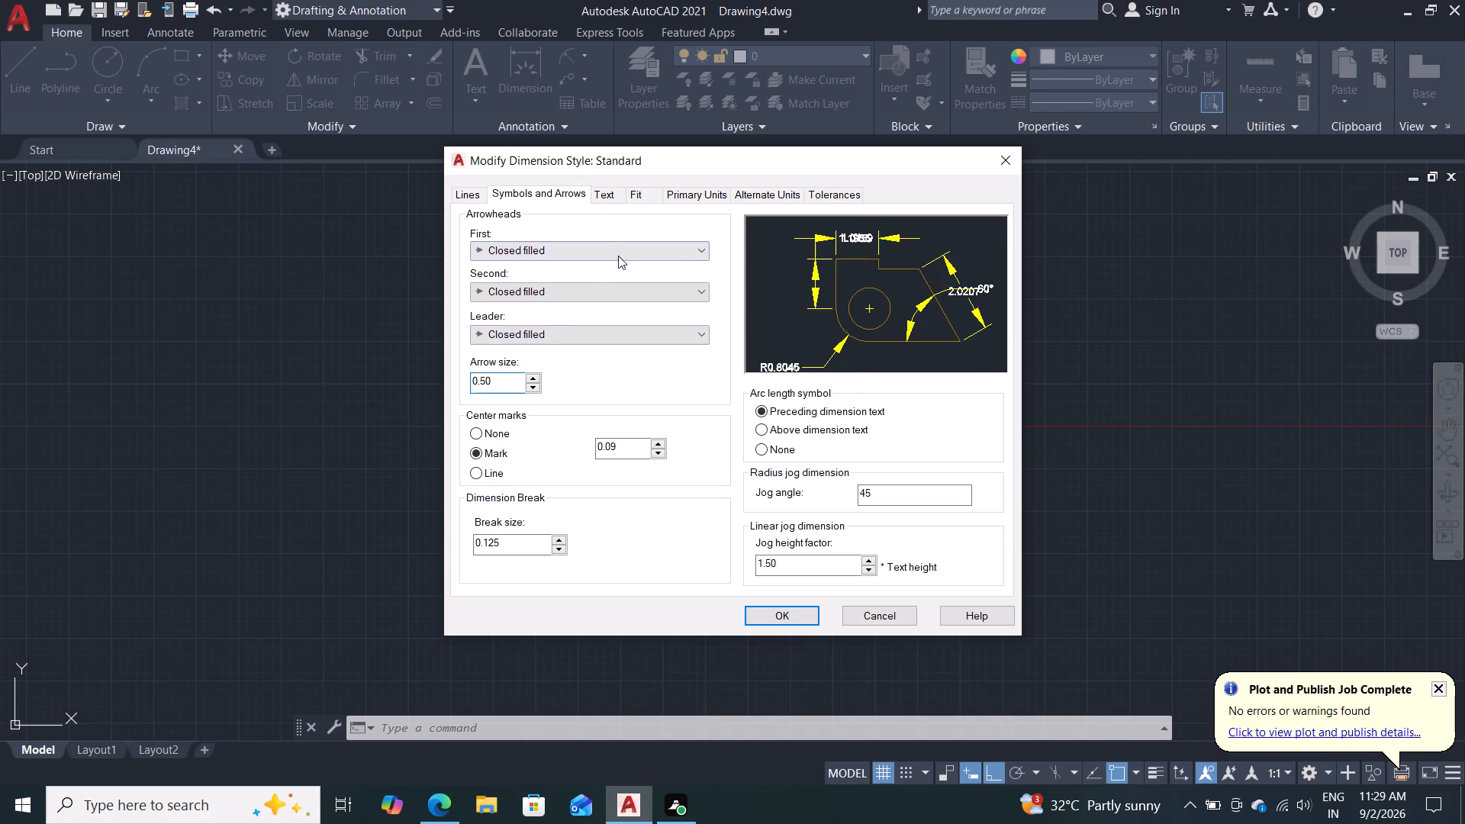
# Set the dimension text height of the Standard style to 1.
pyautogui.click(607, 198)
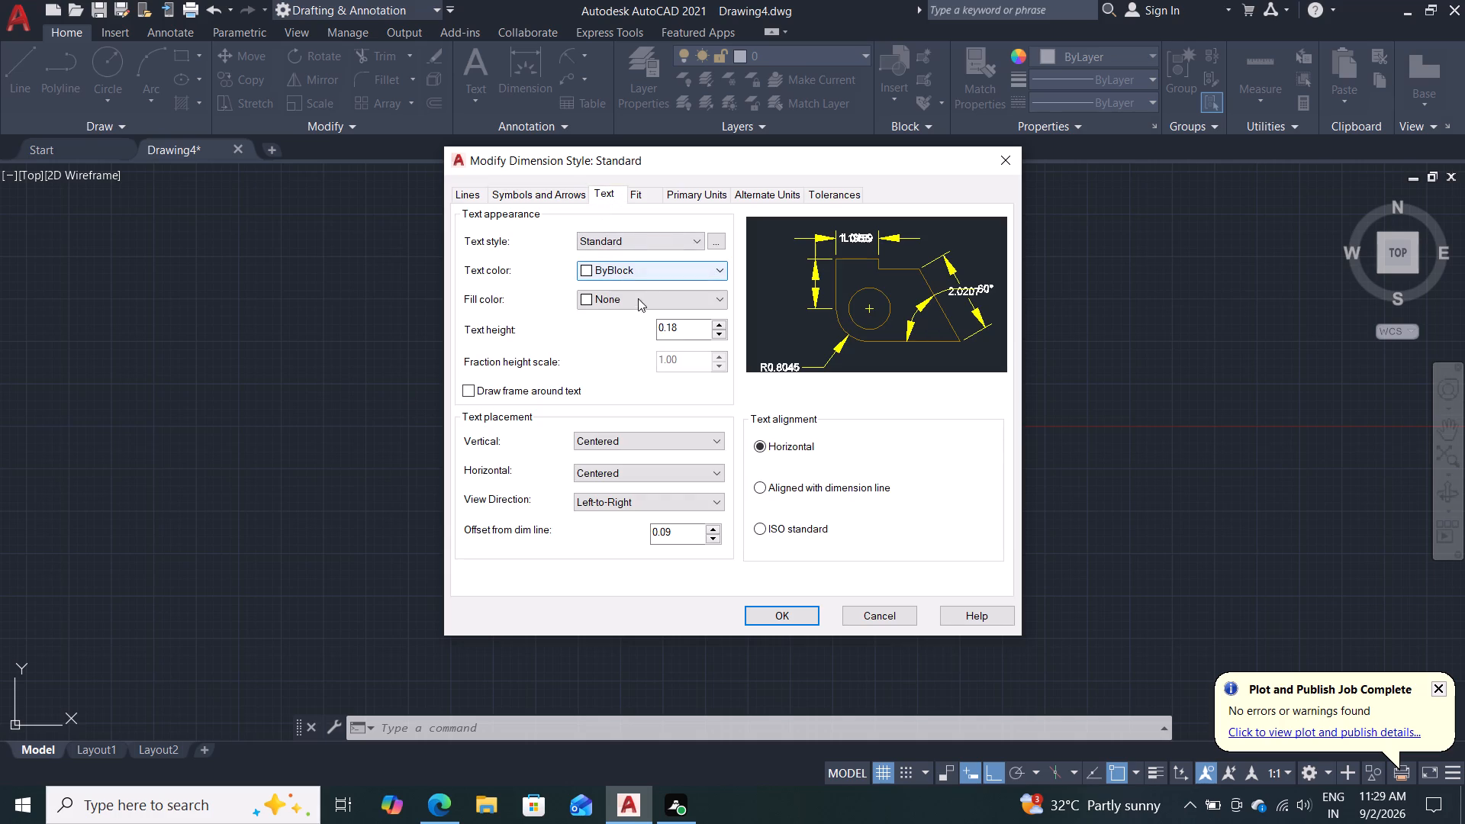
pyautogui.moveTo(704, 332); pyautogui.dragTo(562, 333)
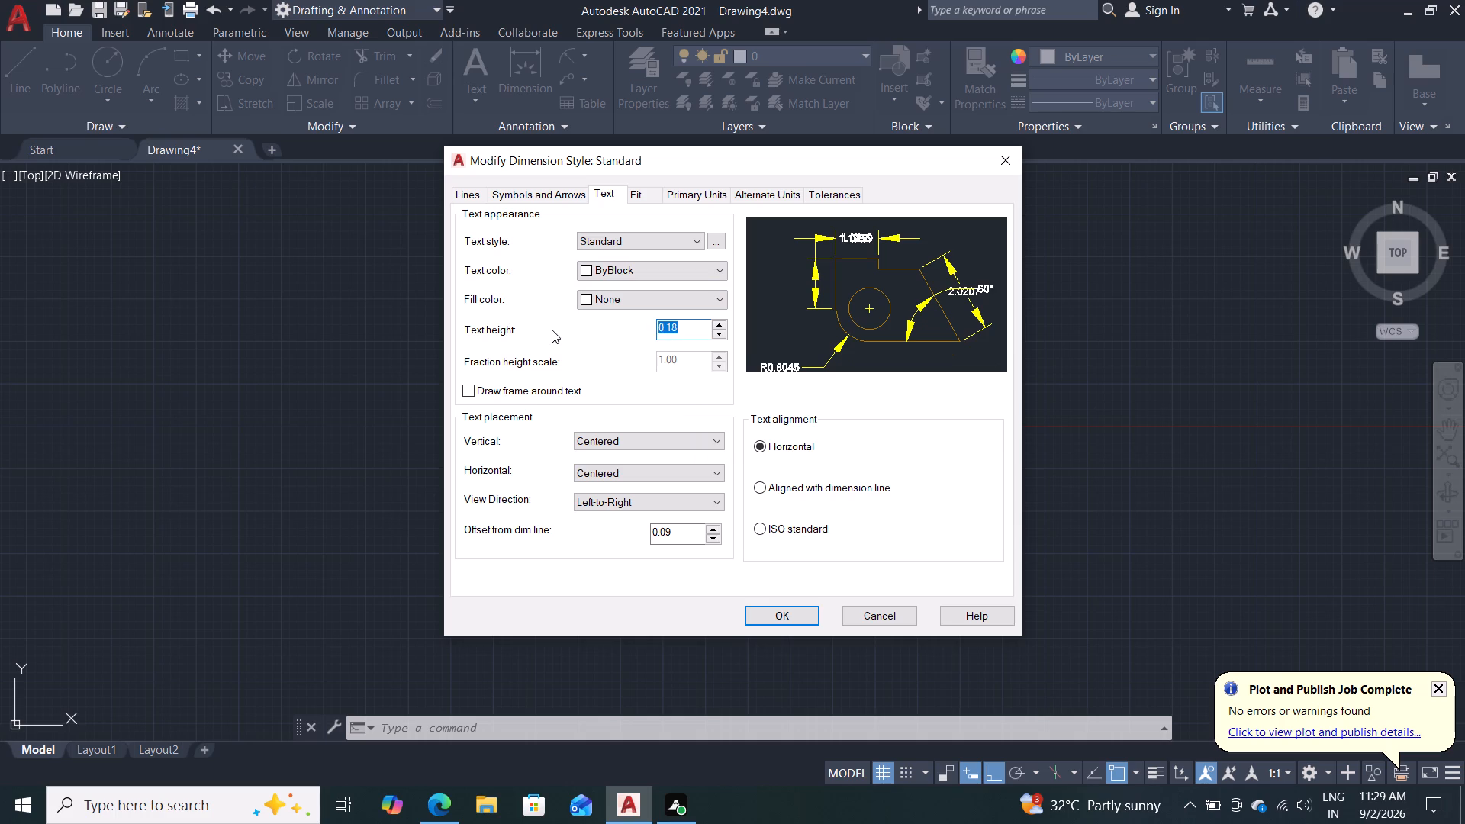
pyautogui.press('1')
pyautogui.press('Return')
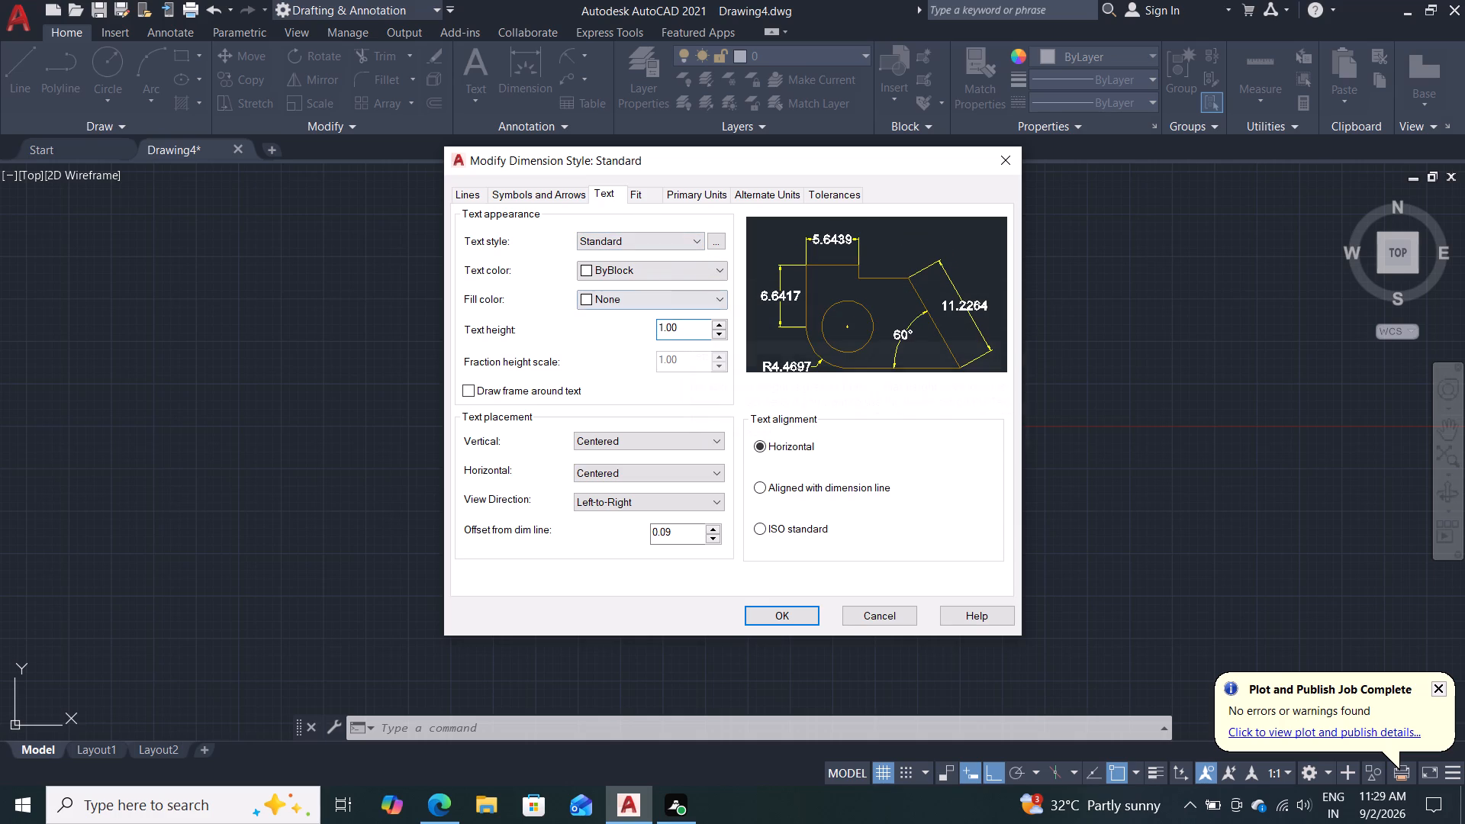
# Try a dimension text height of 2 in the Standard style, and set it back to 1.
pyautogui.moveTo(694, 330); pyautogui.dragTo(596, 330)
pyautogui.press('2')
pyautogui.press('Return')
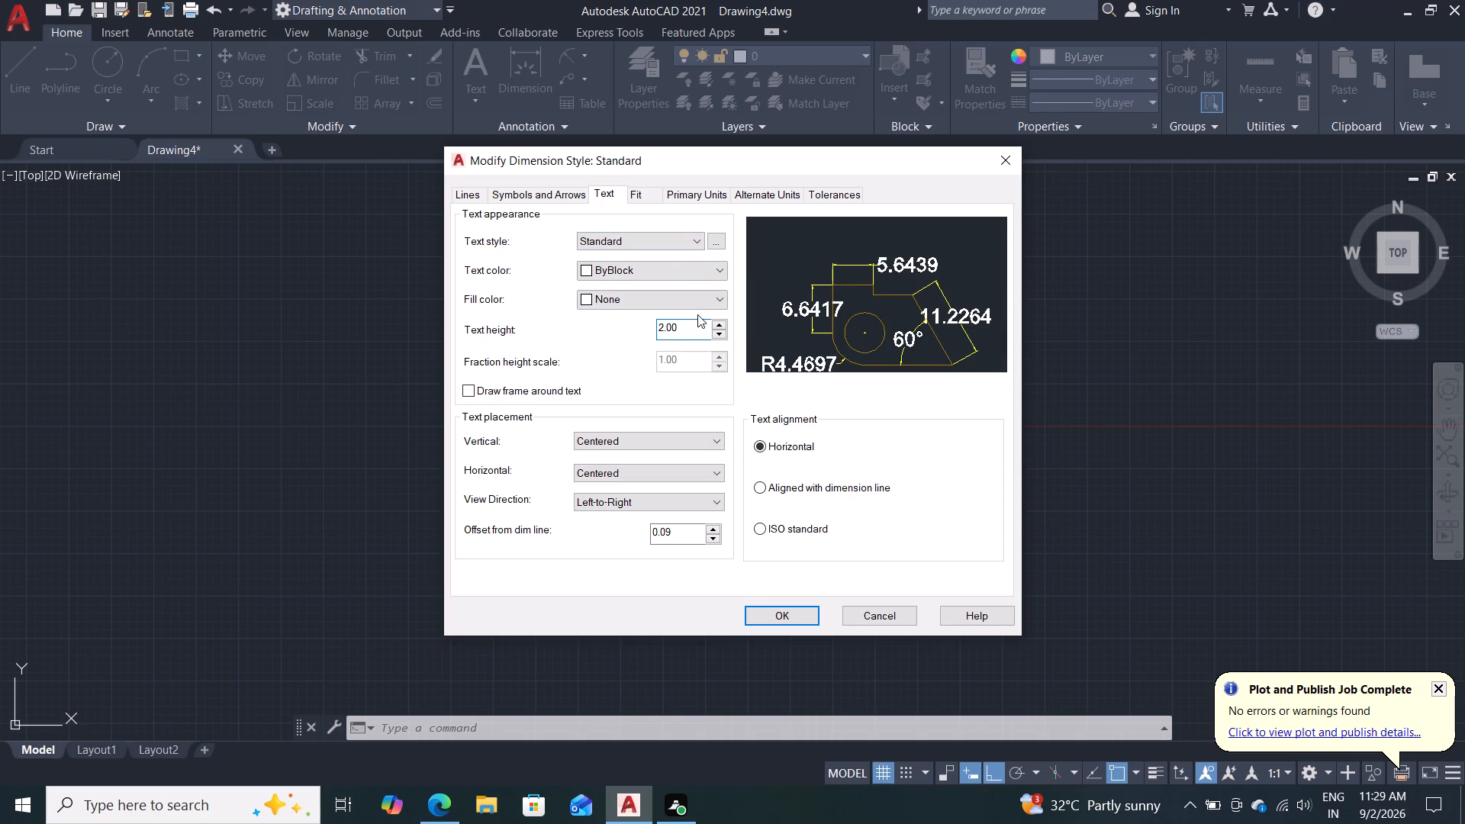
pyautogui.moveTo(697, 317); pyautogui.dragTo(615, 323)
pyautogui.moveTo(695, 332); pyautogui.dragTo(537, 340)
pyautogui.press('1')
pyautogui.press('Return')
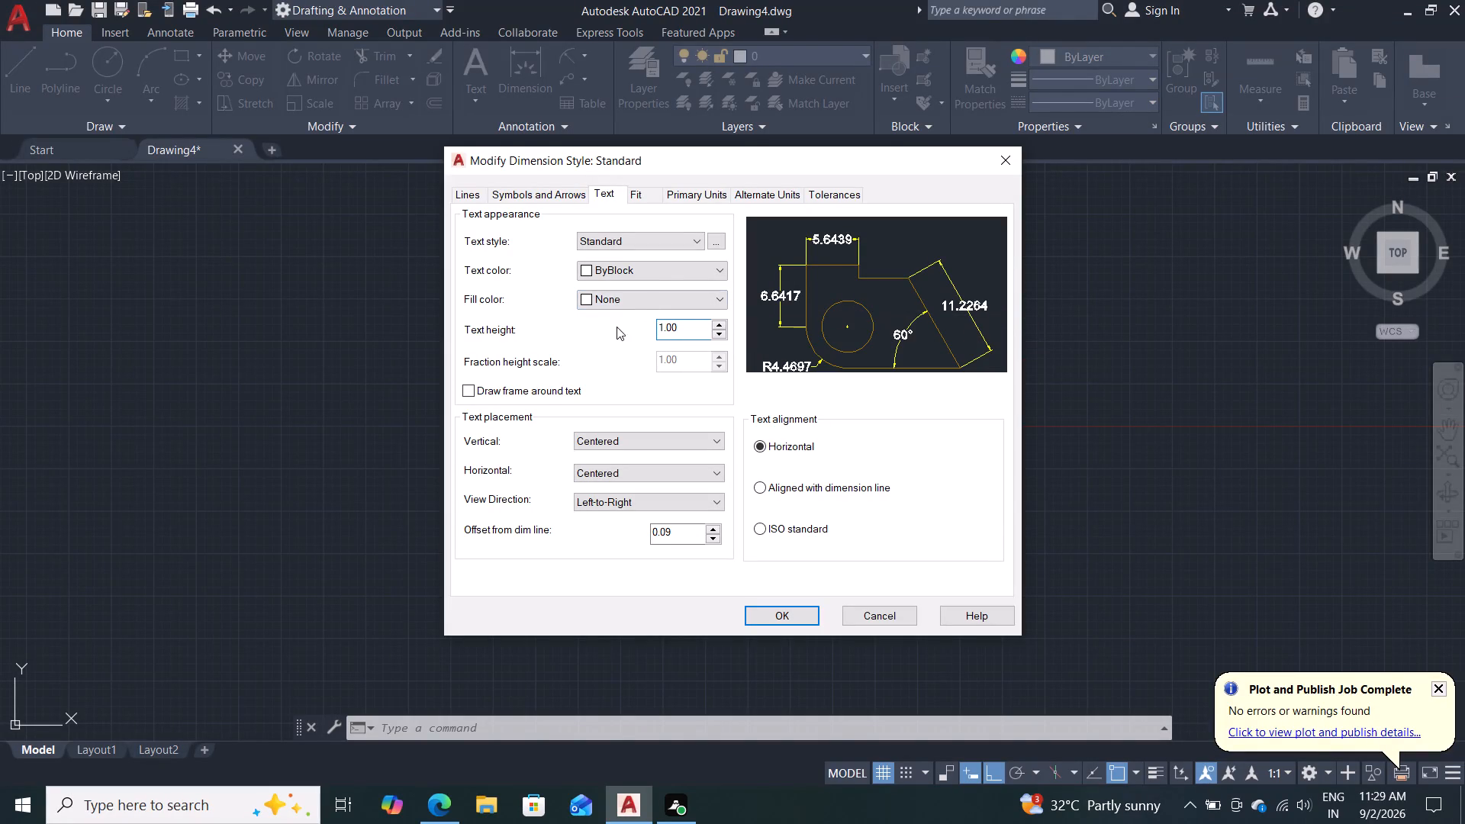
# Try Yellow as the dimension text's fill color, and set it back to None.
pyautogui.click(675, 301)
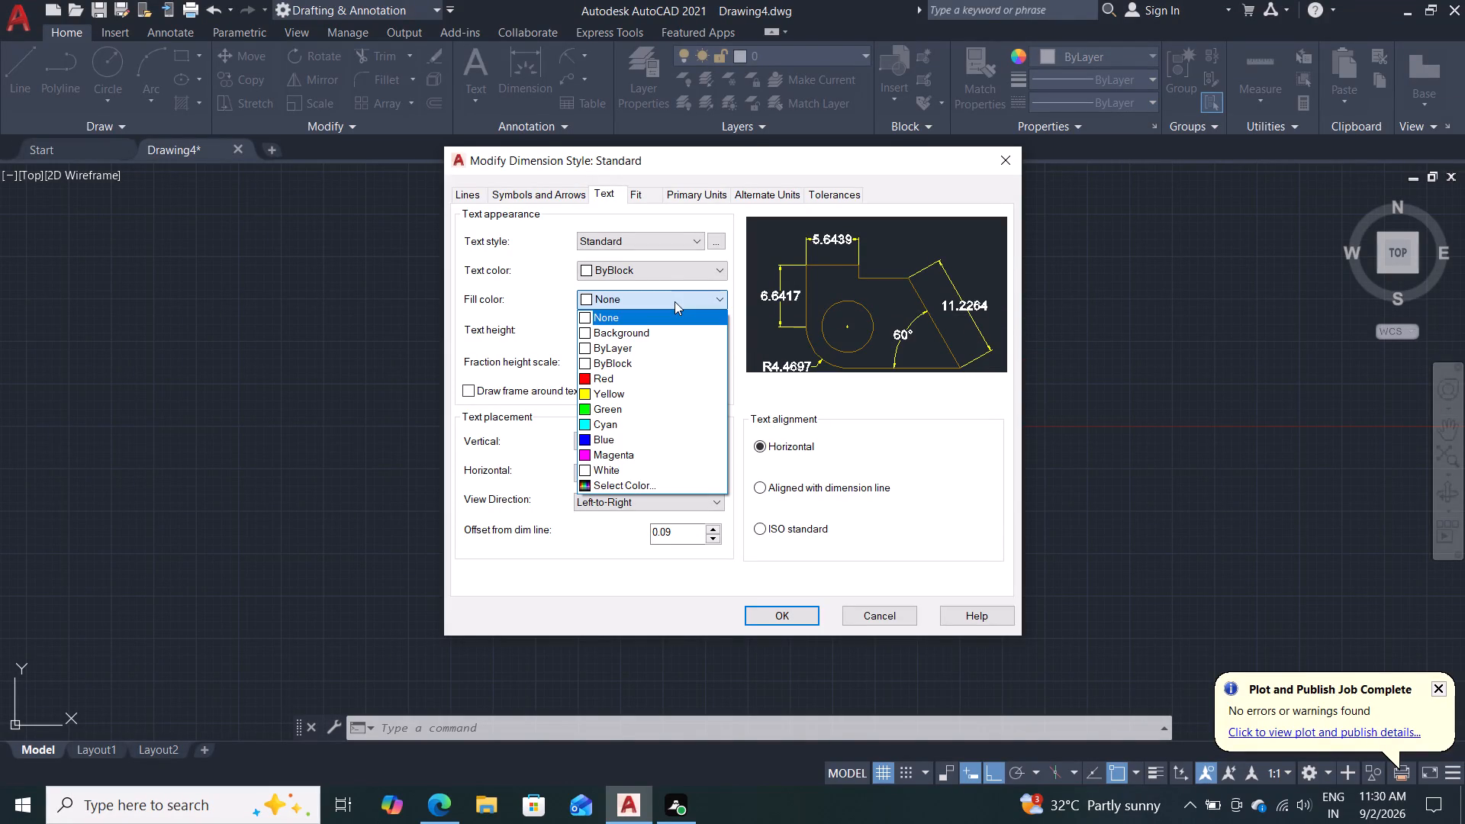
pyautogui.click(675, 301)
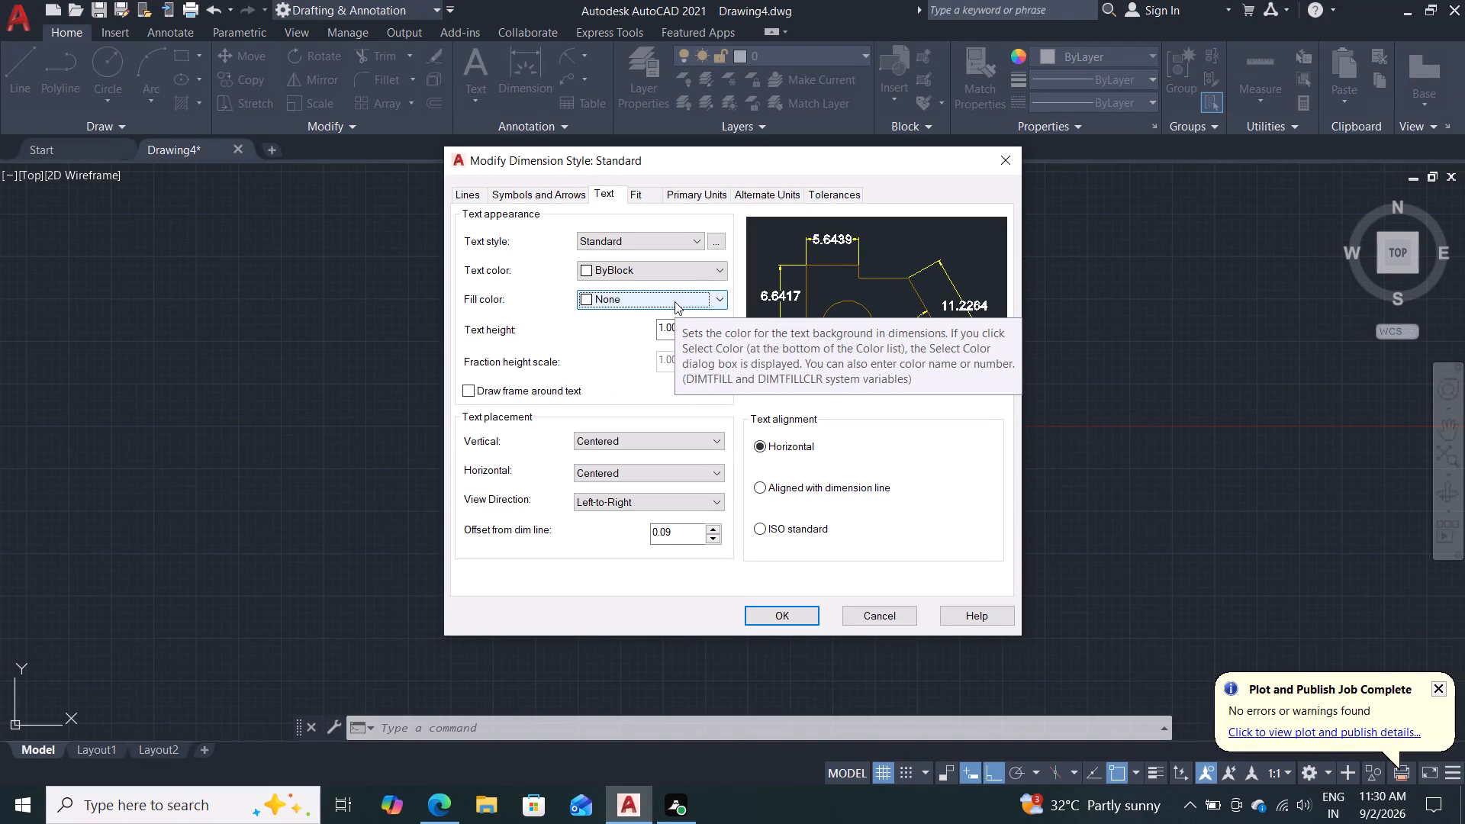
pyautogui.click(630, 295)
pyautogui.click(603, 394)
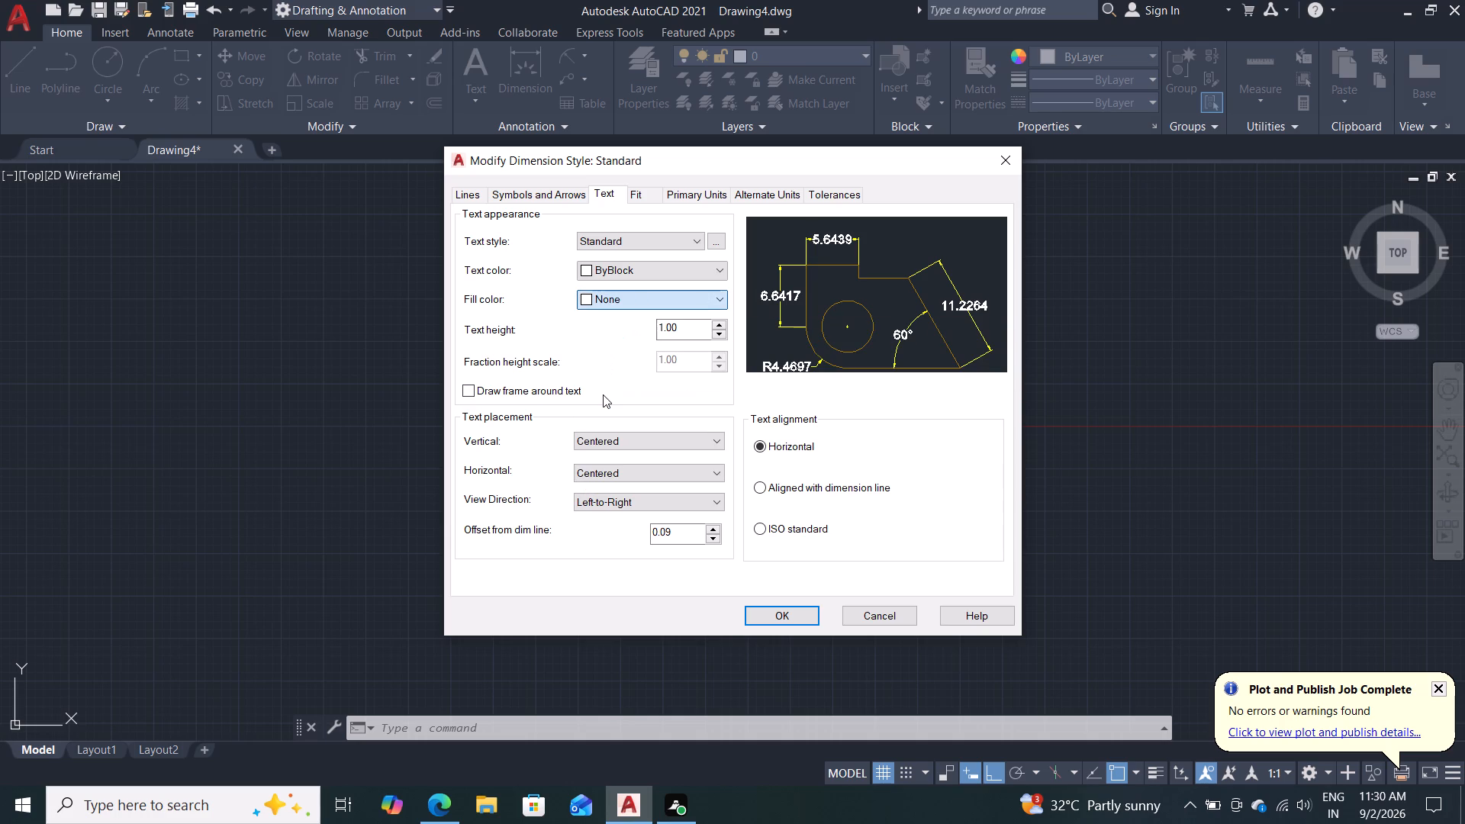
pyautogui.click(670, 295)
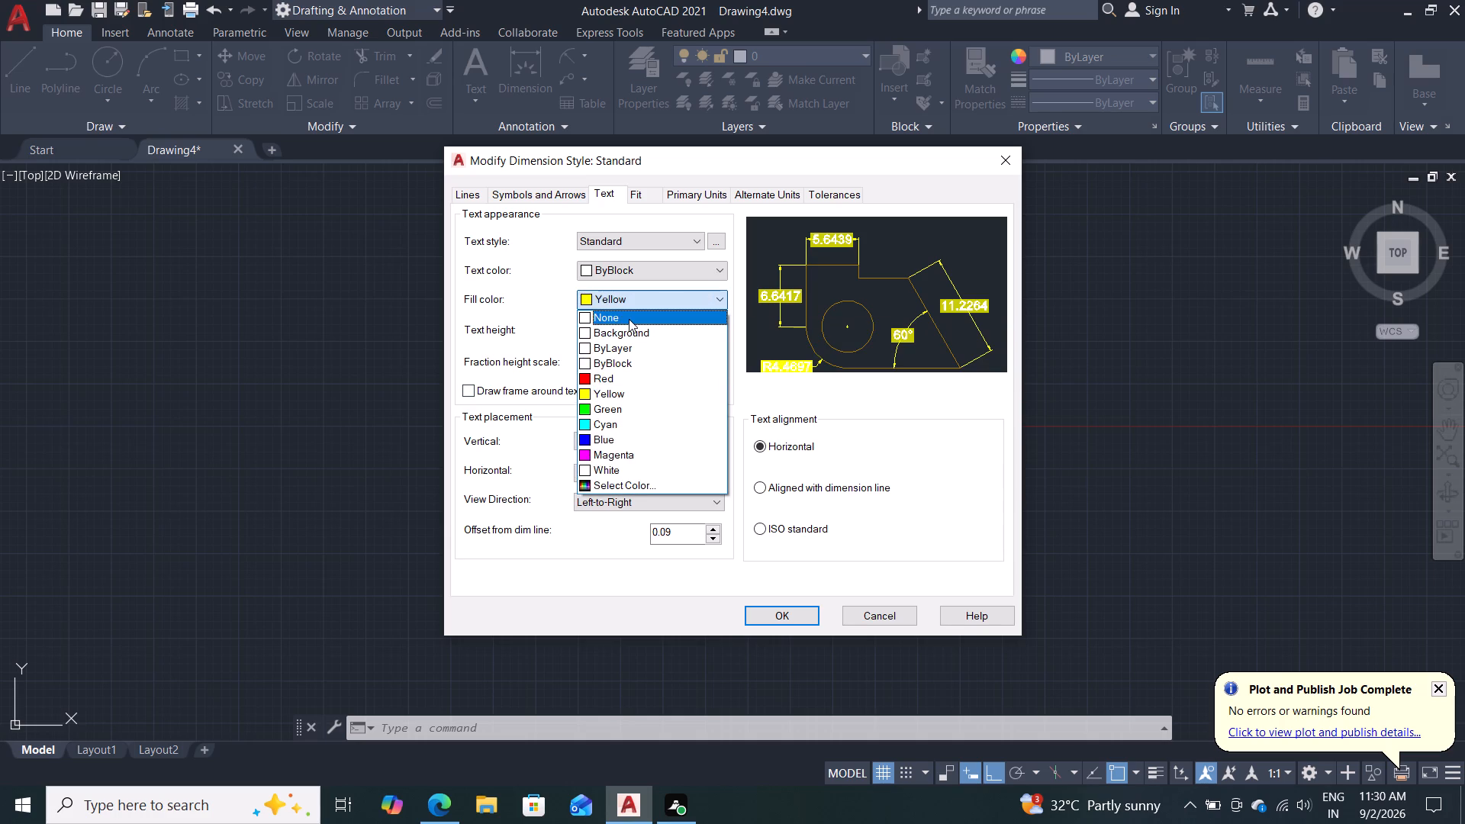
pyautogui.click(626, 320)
# Set the dimension text color of the Standard style to Yellow.
pyautogui.click(663, 272)
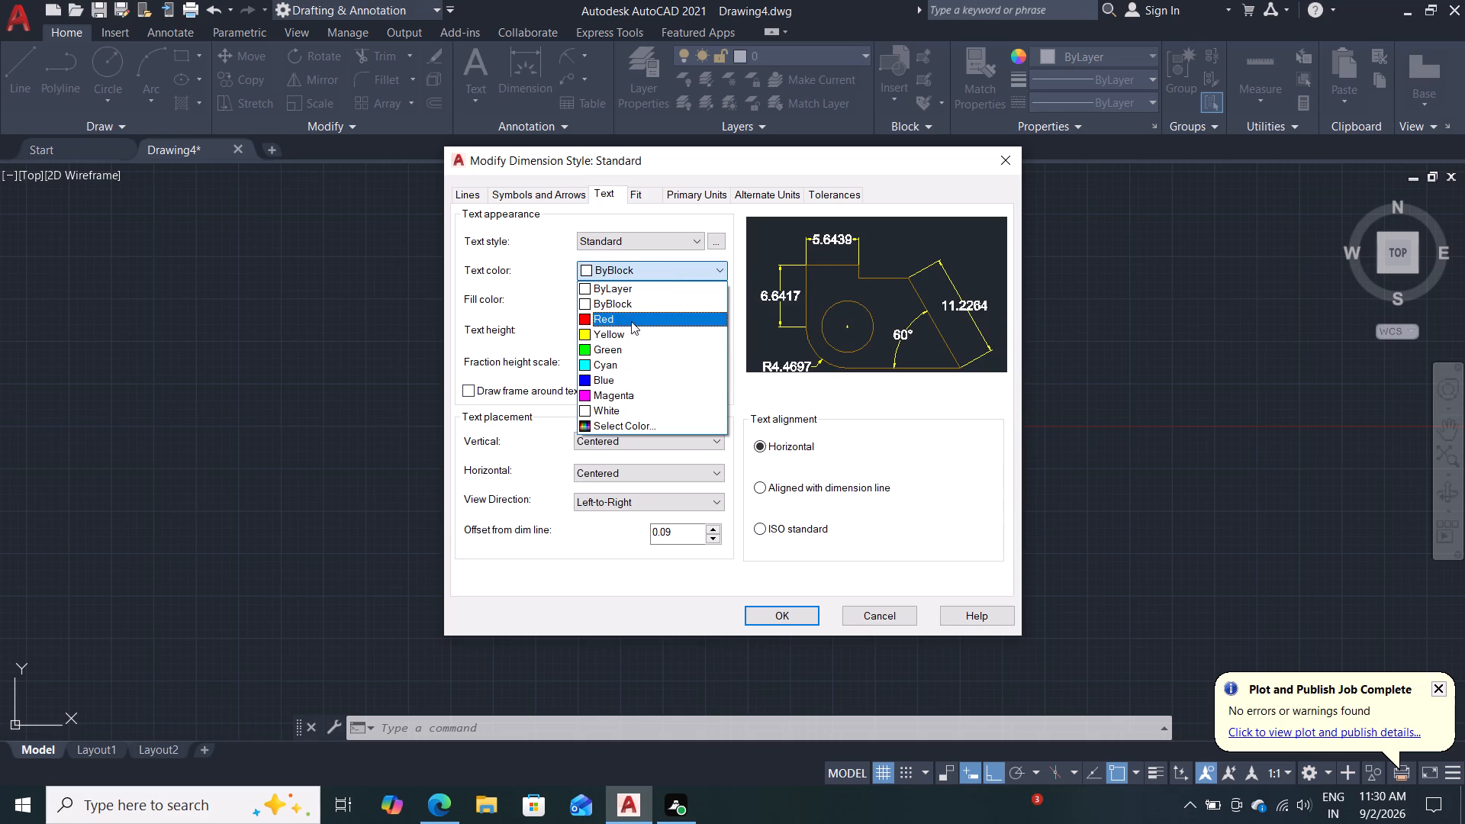
pyautogui.click(627, 330)
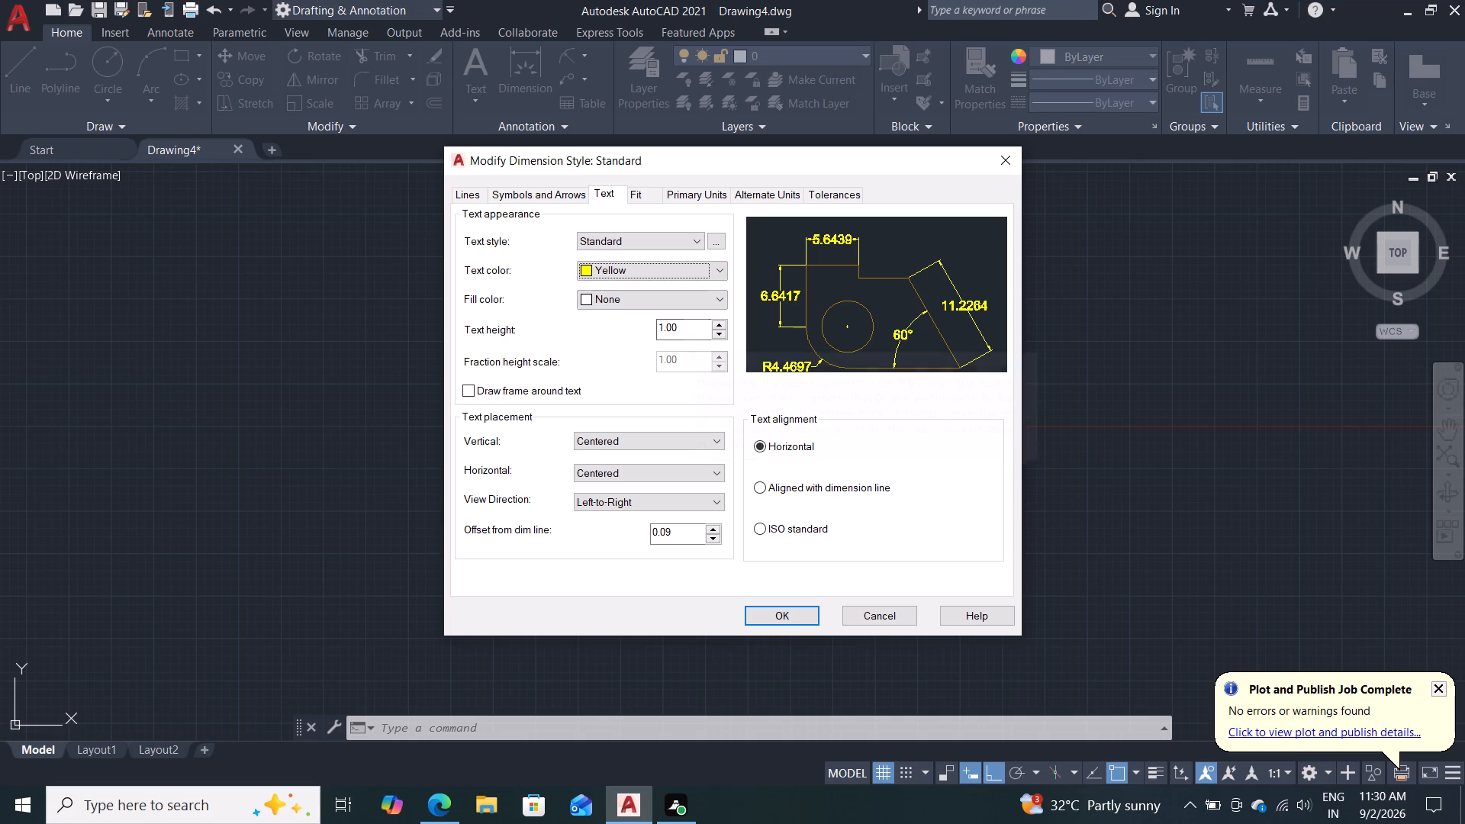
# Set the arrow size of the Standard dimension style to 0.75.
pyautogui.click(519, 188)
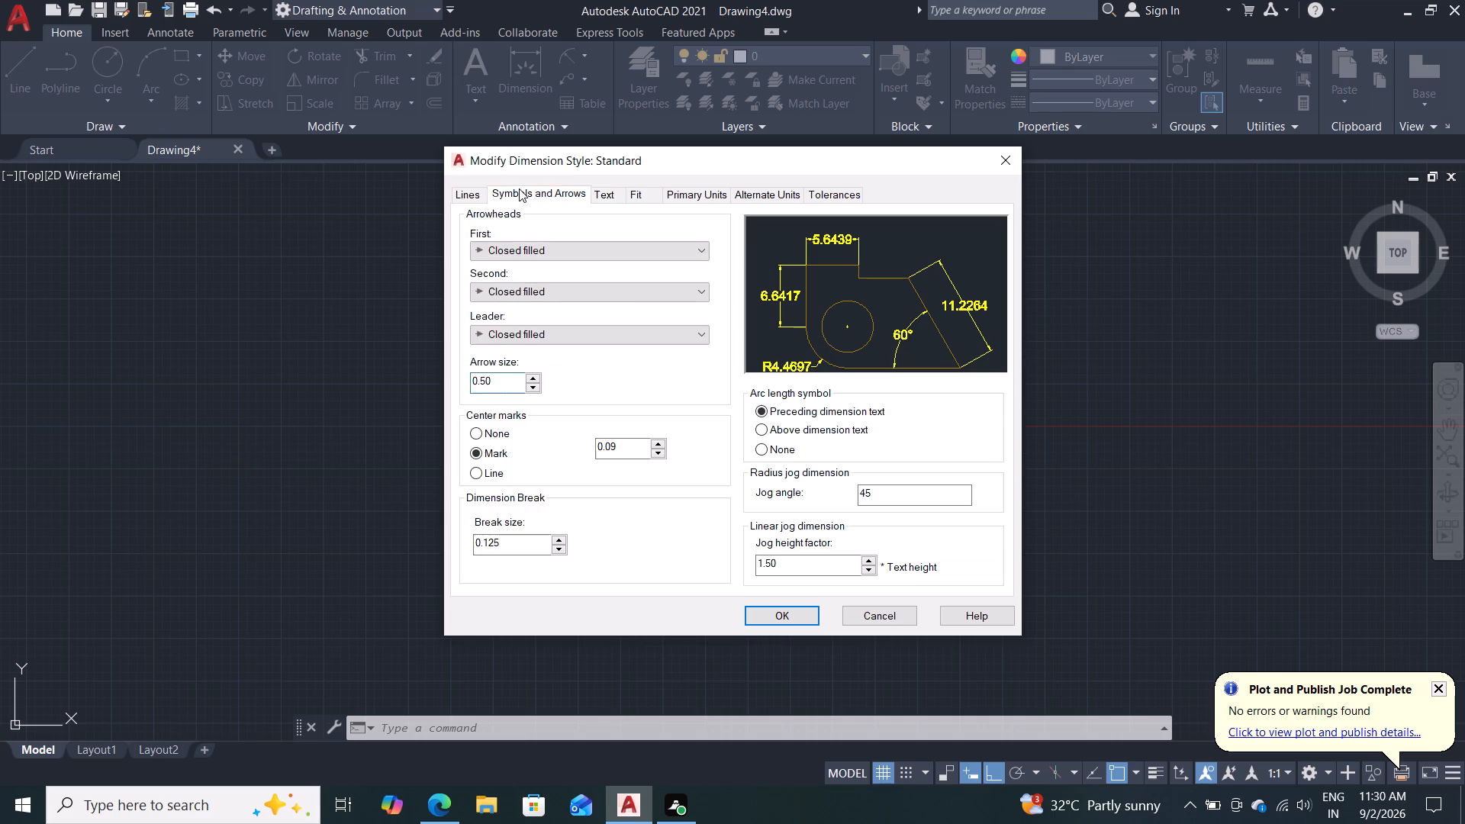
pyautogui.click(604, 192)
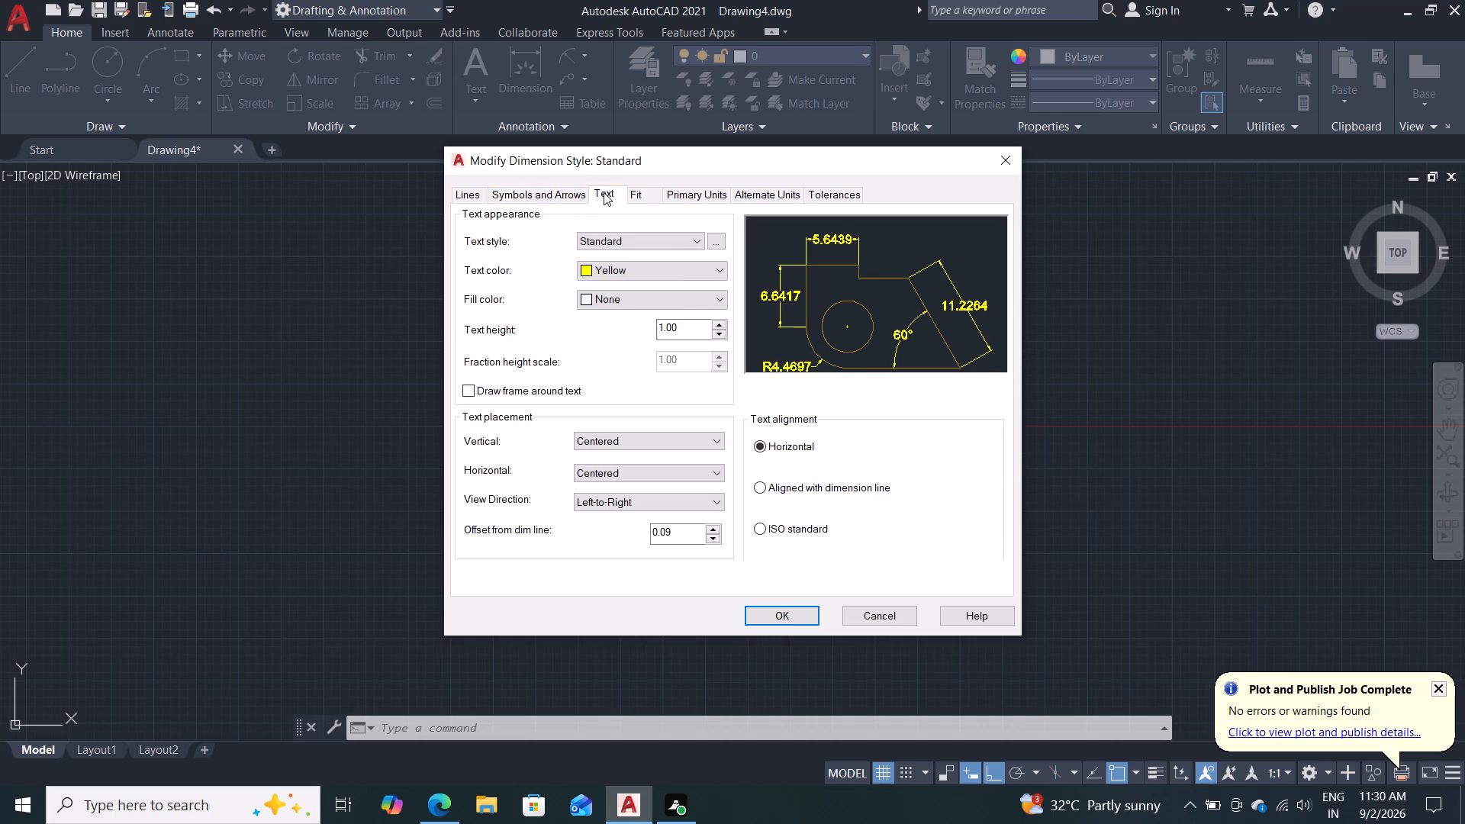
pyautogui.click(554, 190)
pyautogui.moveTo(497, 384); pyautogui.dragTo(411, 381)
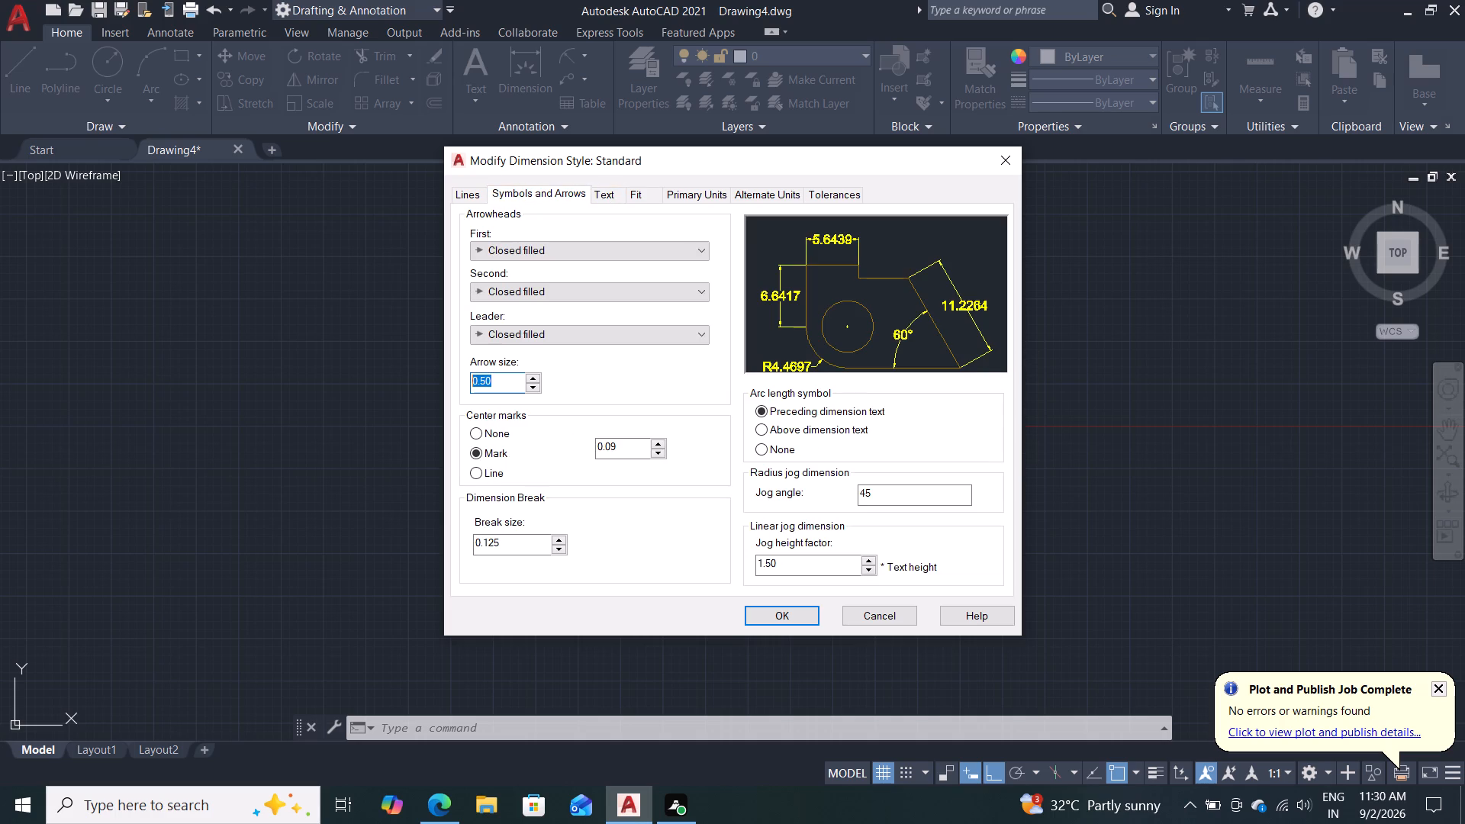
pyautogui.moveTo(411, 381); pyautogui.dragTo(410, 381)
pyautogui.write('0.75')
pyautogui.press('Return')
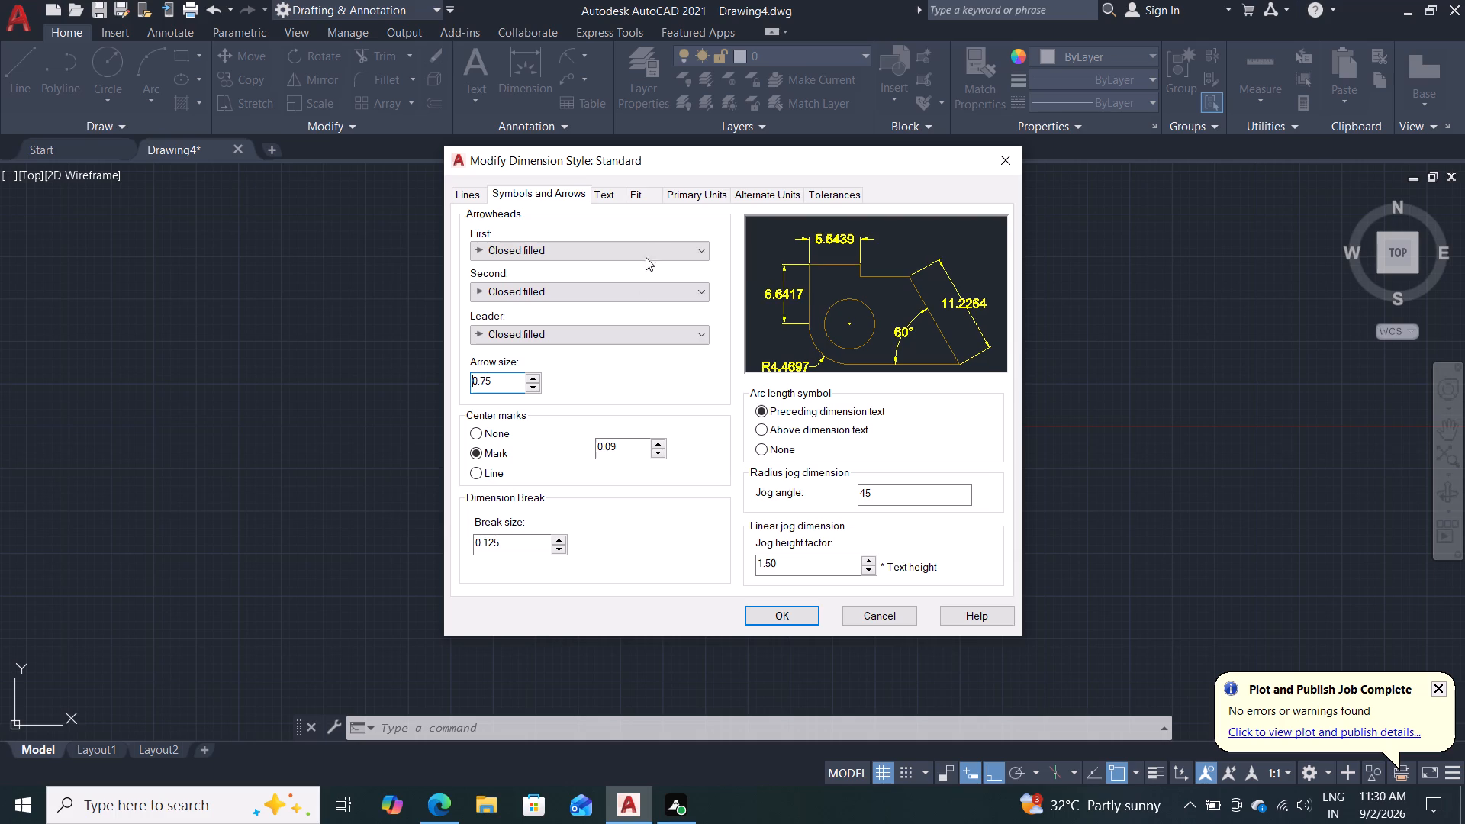
# Suppress trailing zeros in the primary units of the Standard dimension style, and apply the style changes.
pyautogui.click(607, 196)
pyautogui.click(636, 198)
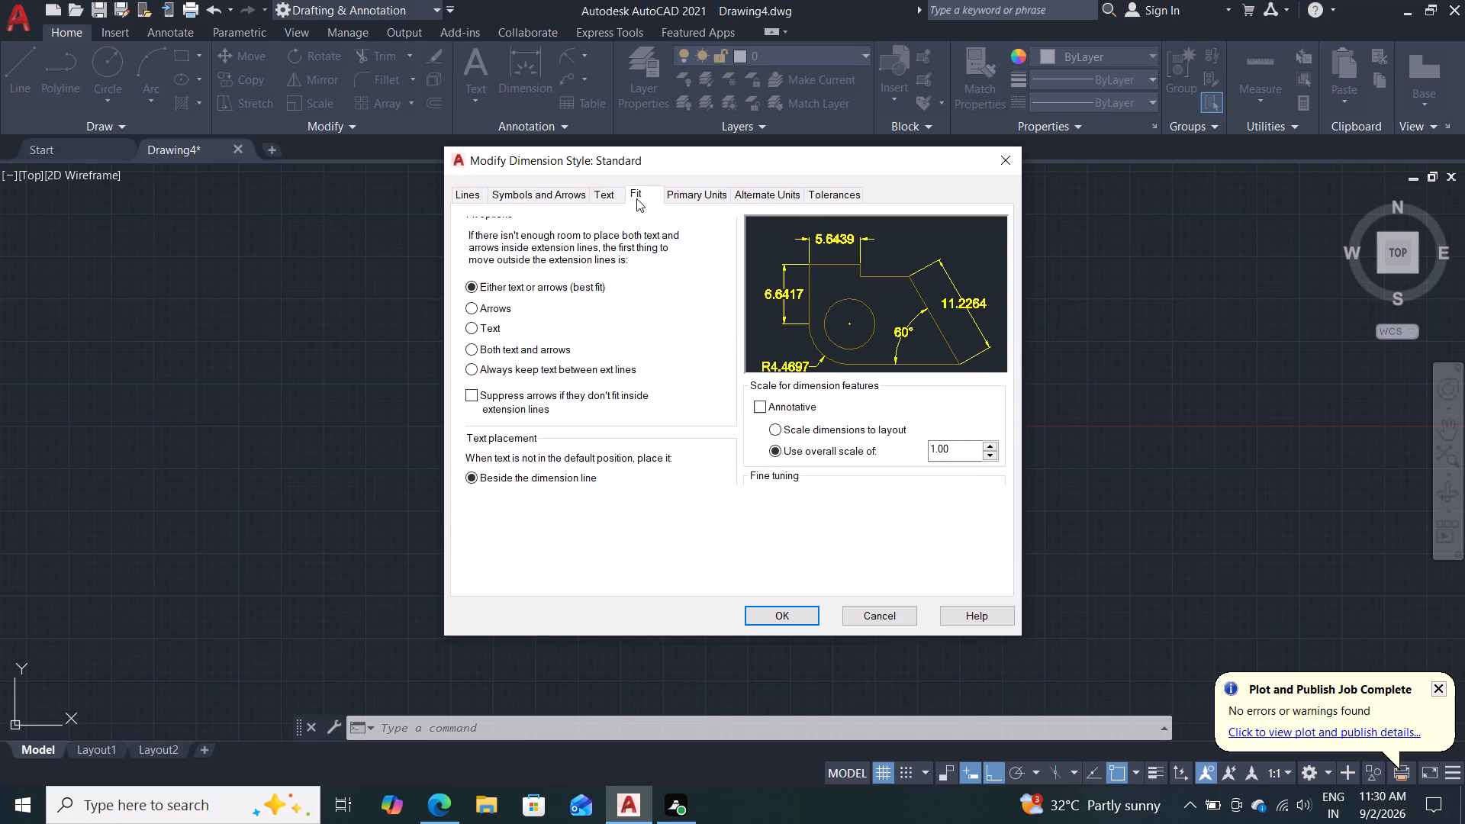
pyautogui.click(675, 202)
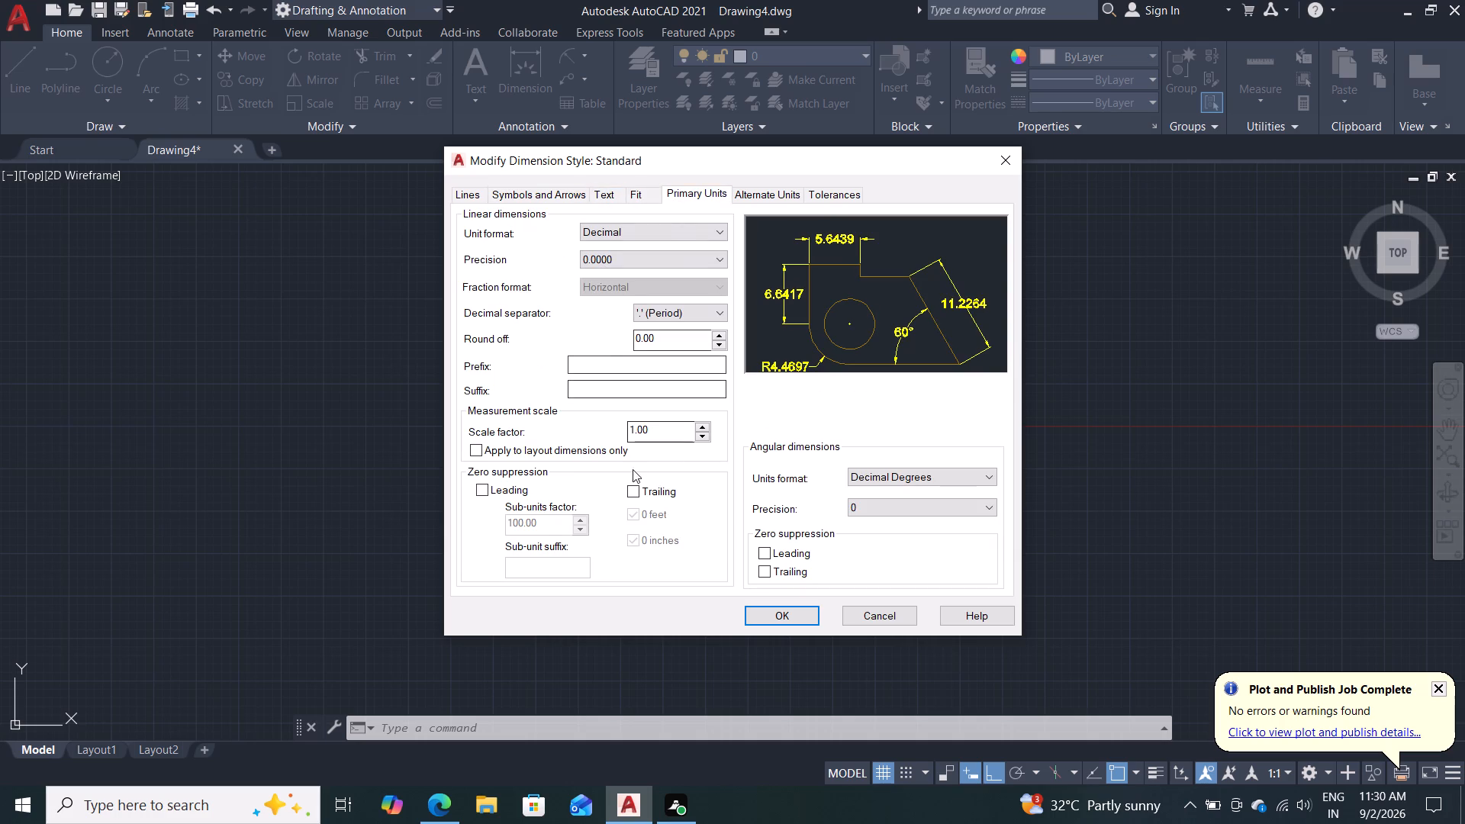
pyautogui.click(633, 489)
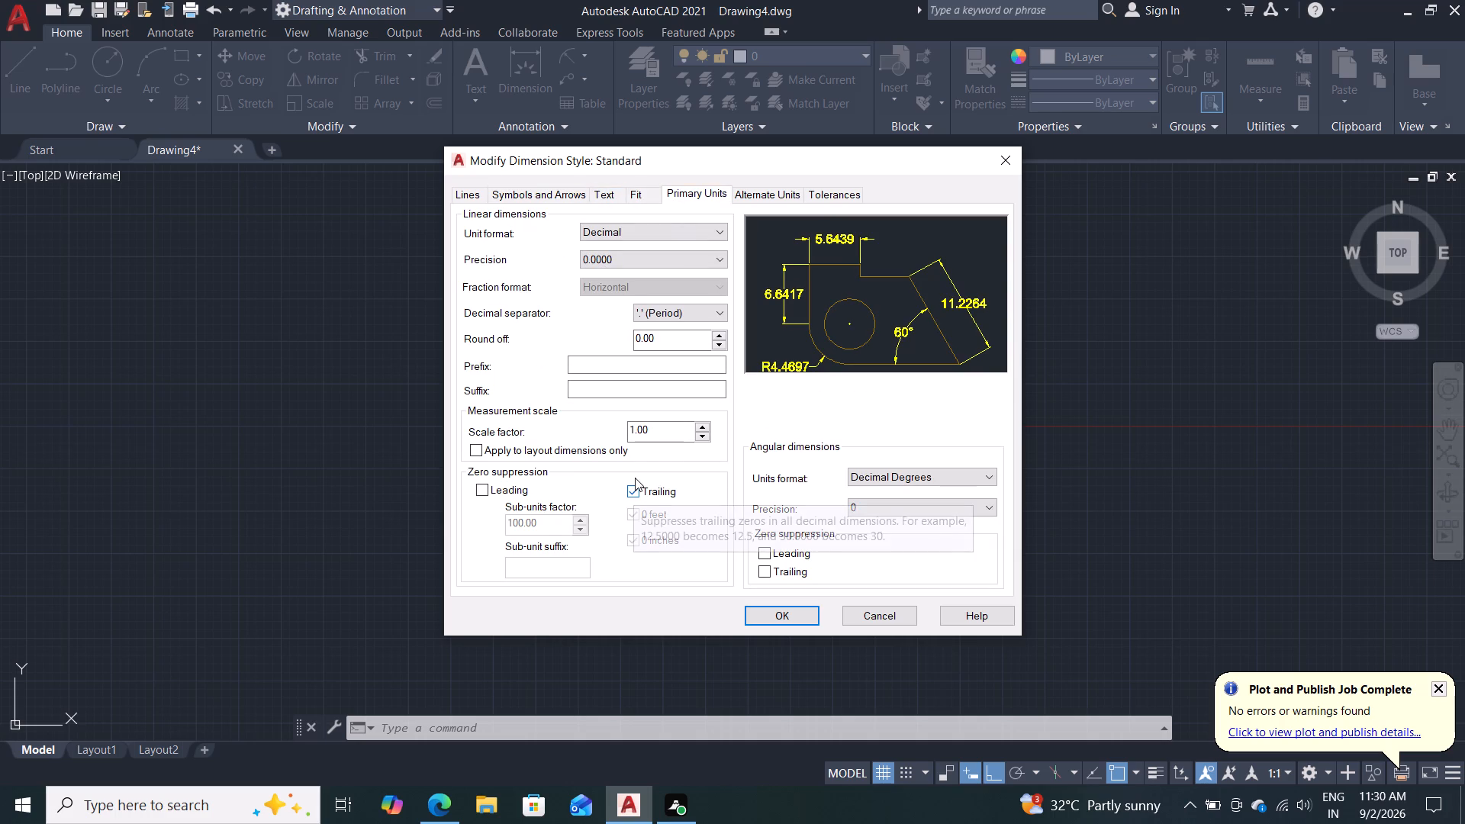
pyautogui.click(787, 191)
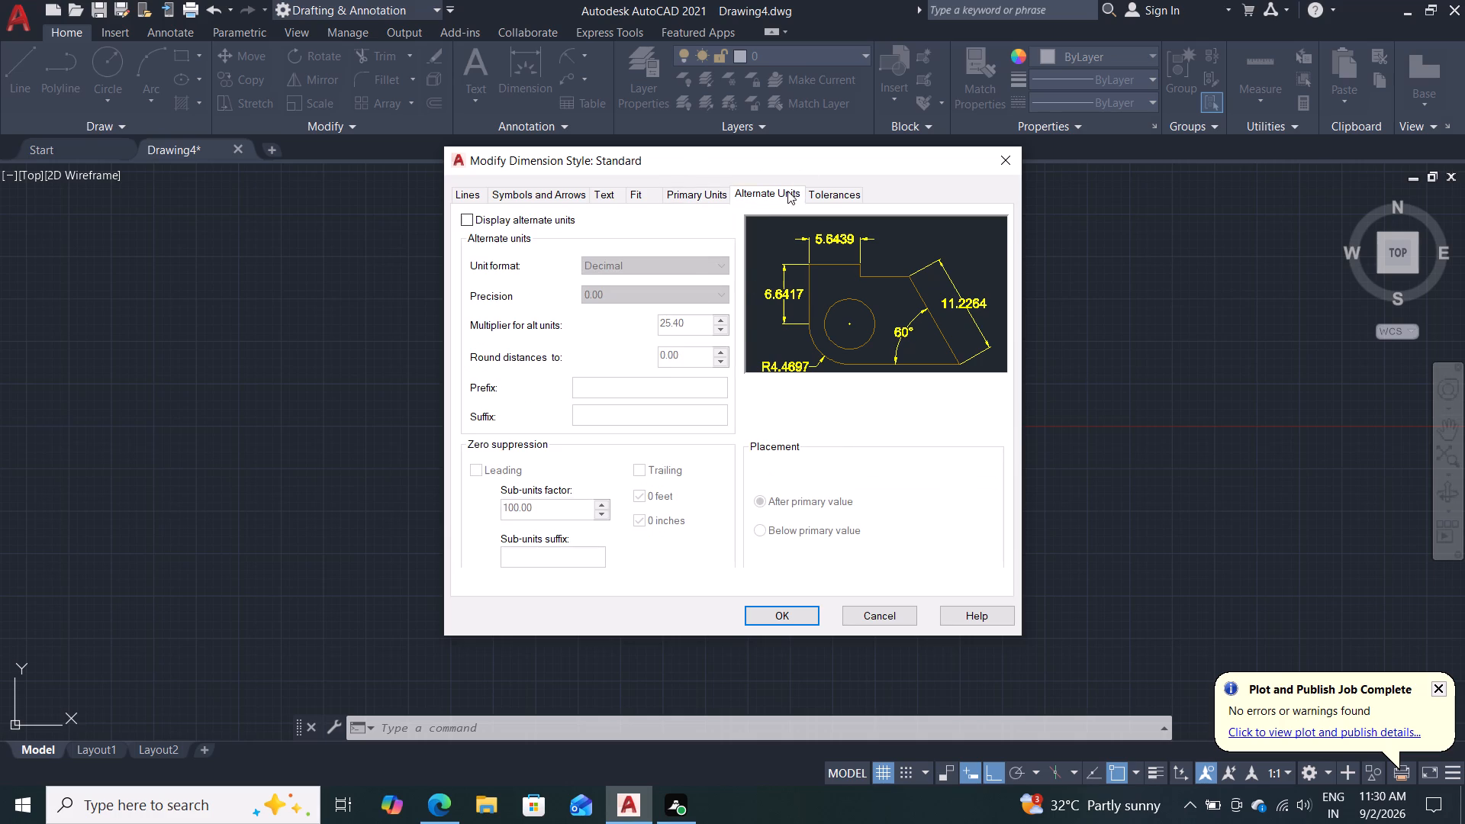
pyautogui.click(810, 194)
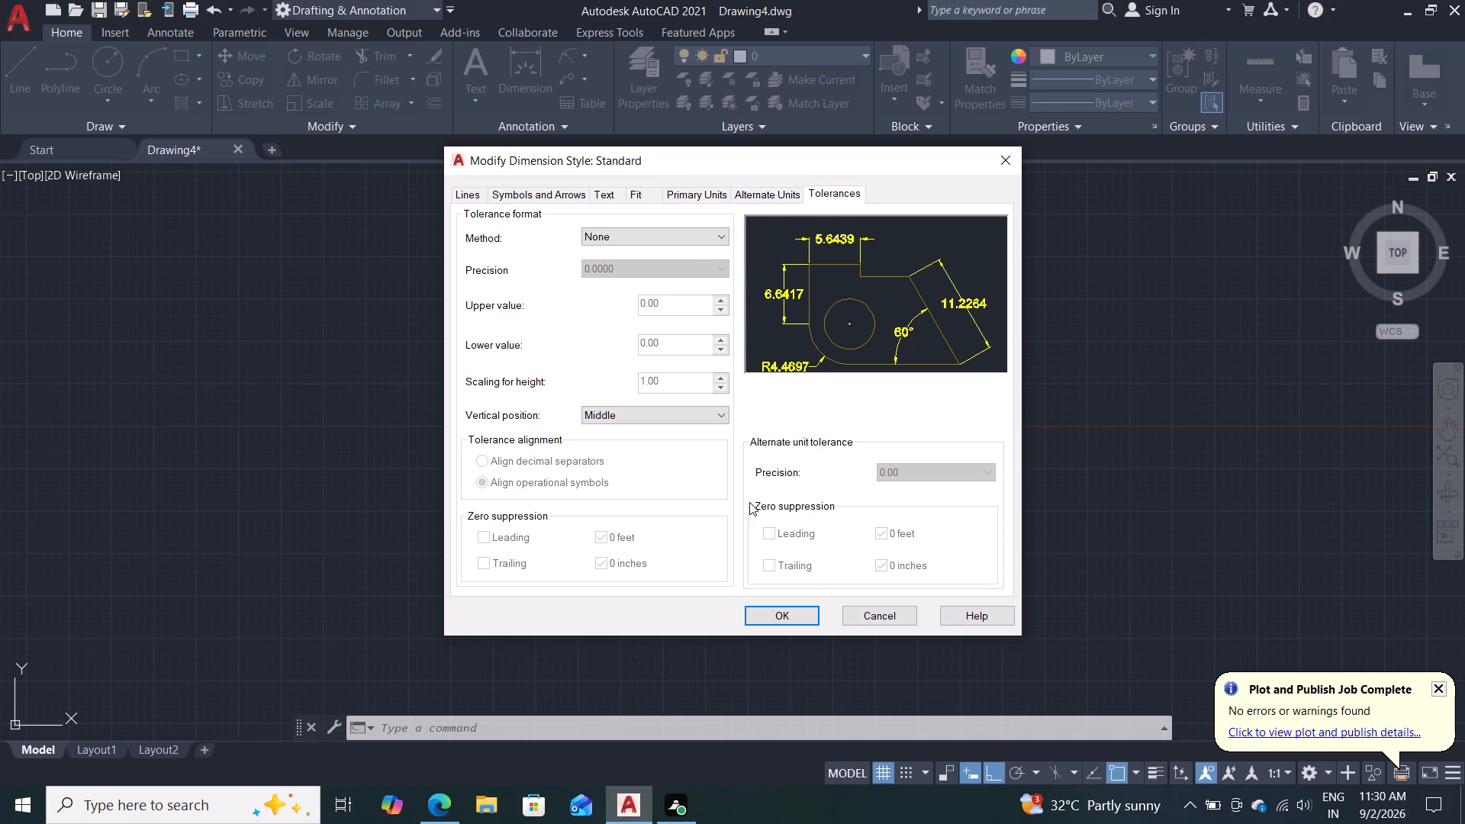
pyautogui.click(770, 607)
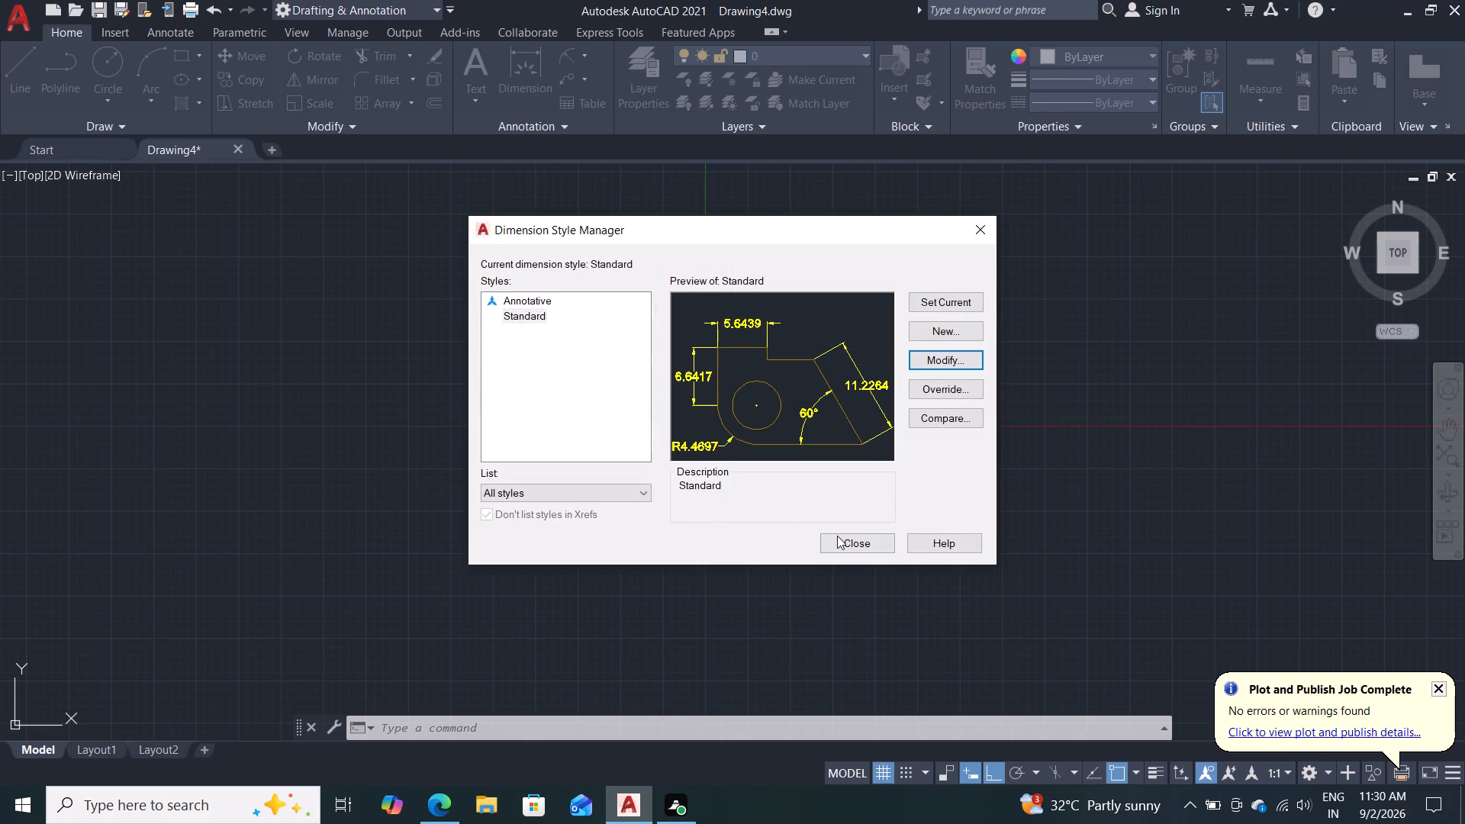
pyautogui.click(837, 536)
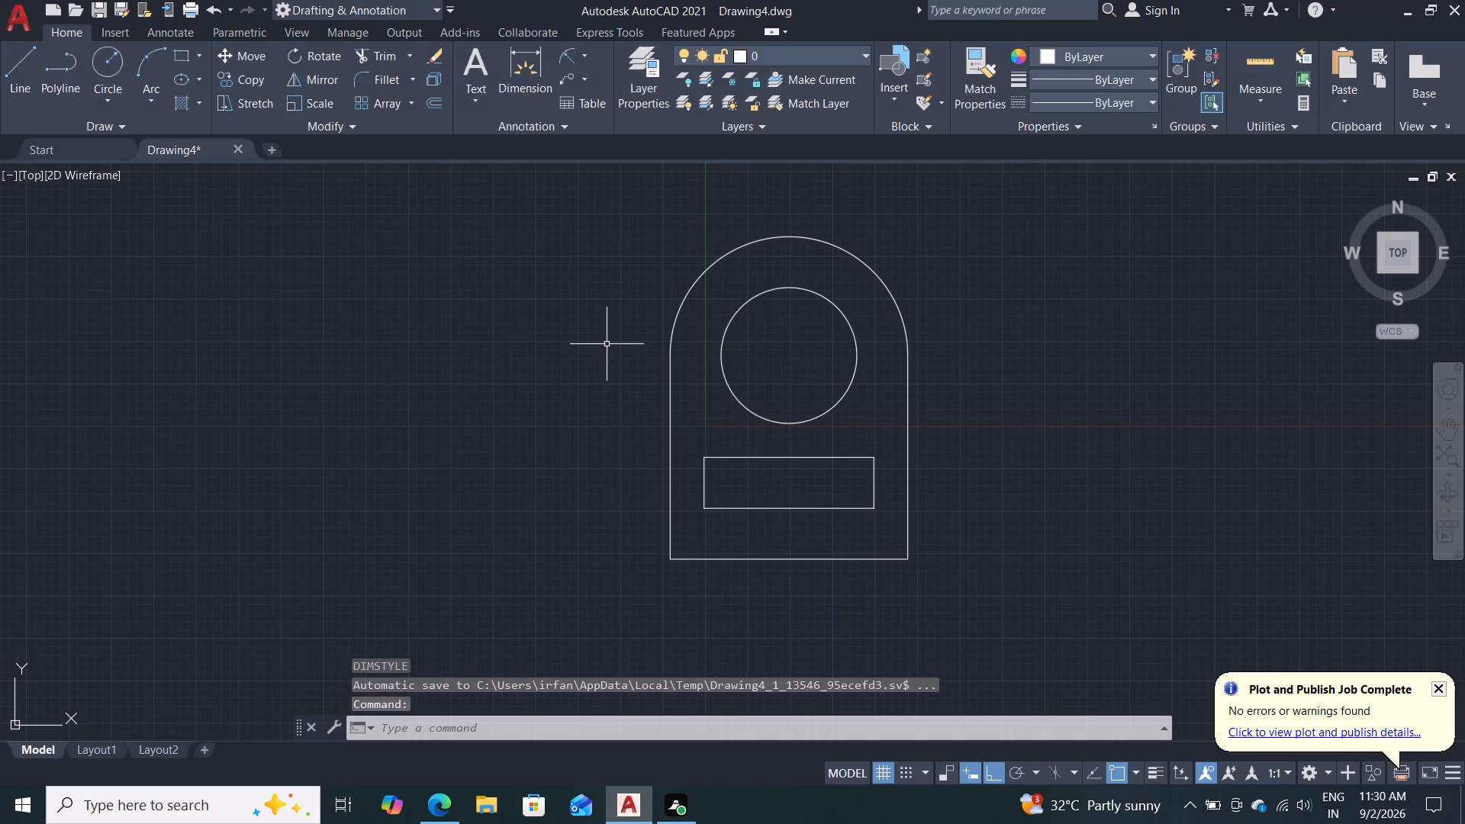
# Dimension the part's bottom edge, placing the dimension line below the outline.
pyautogui.click(504, 69)
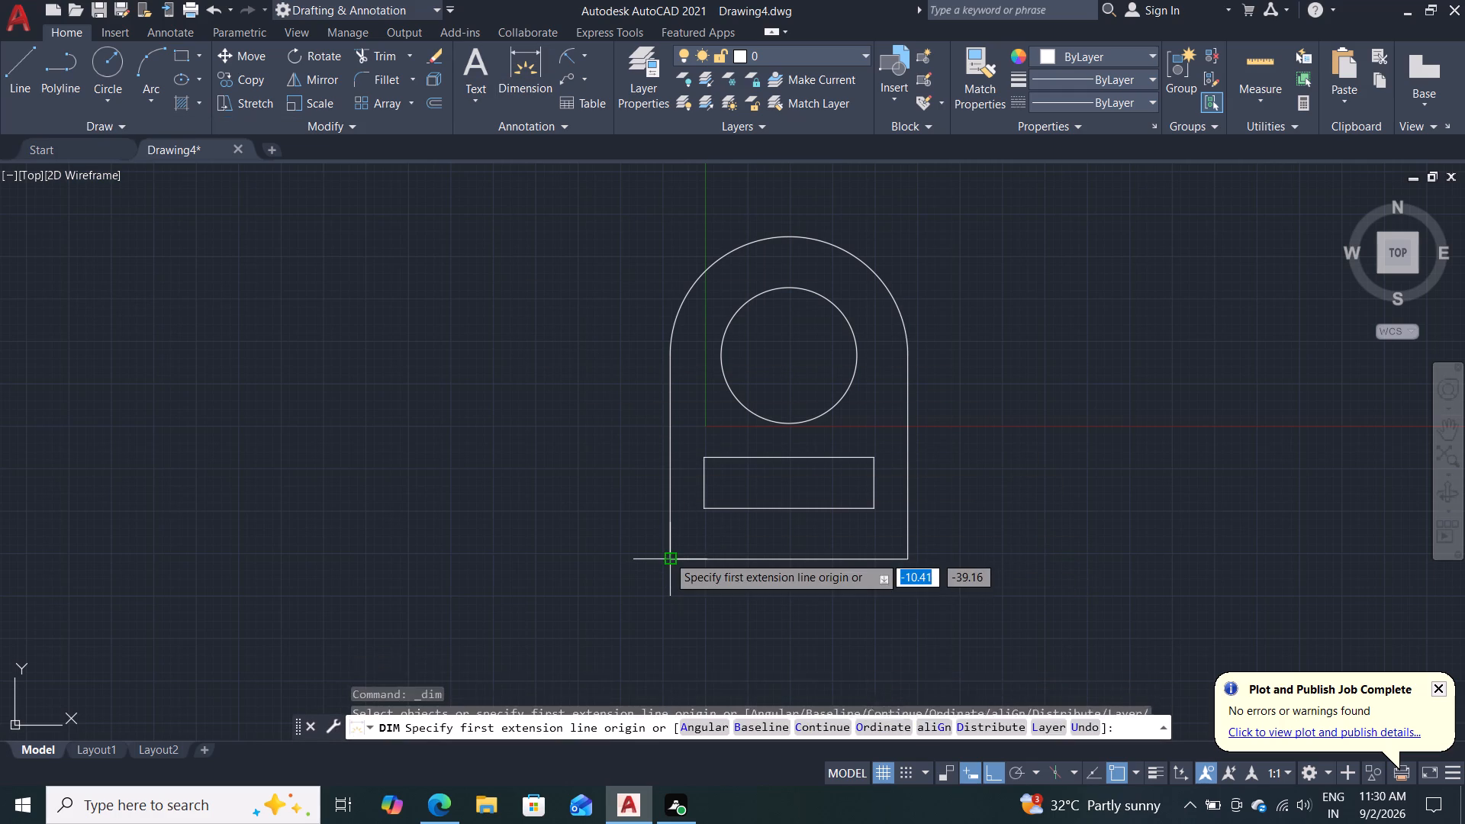
pyautogui.click(668, 555)
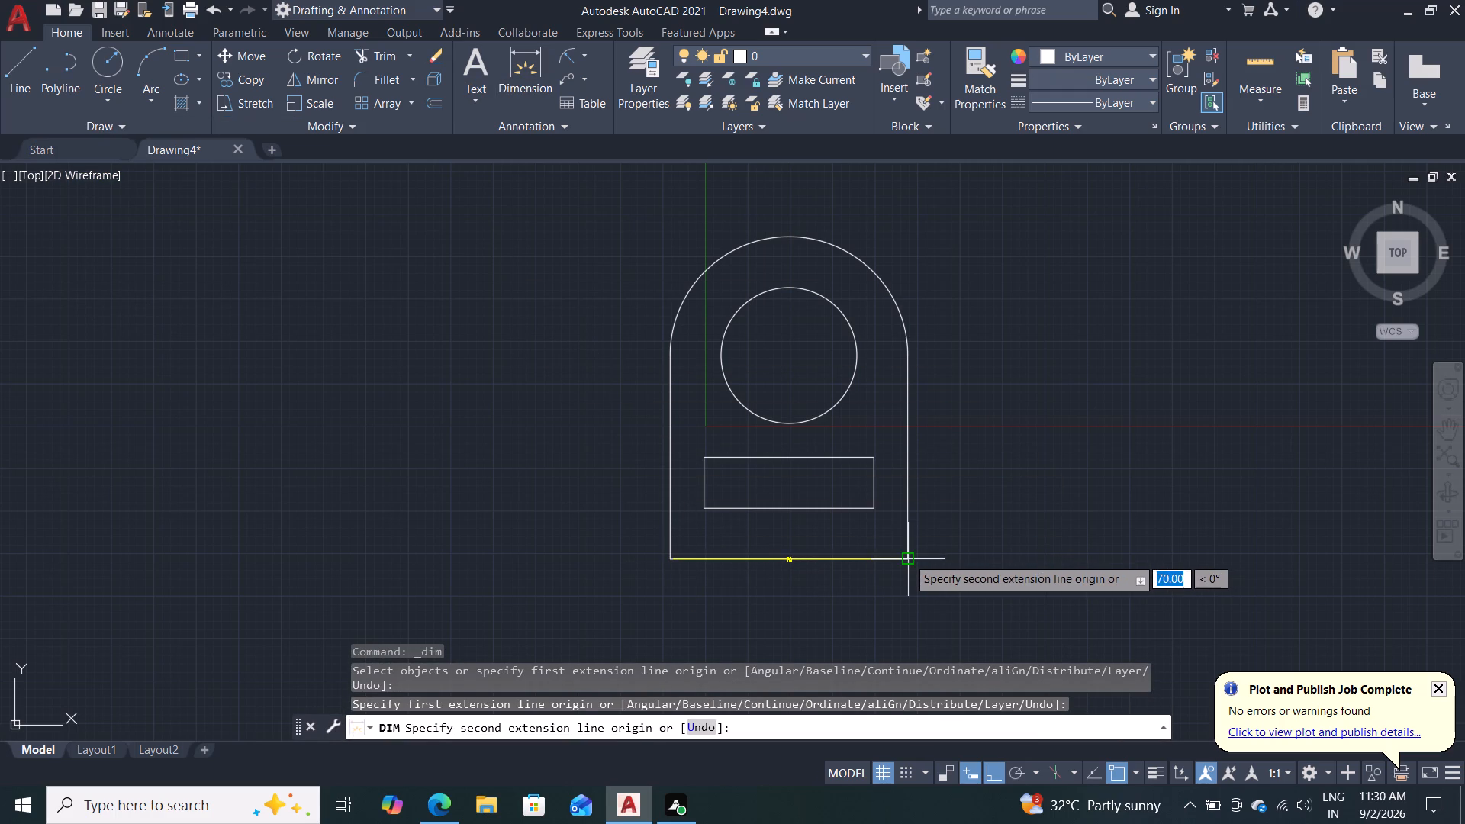
pyautogui.click(907, 557)
pyautogui.click(784, 609)
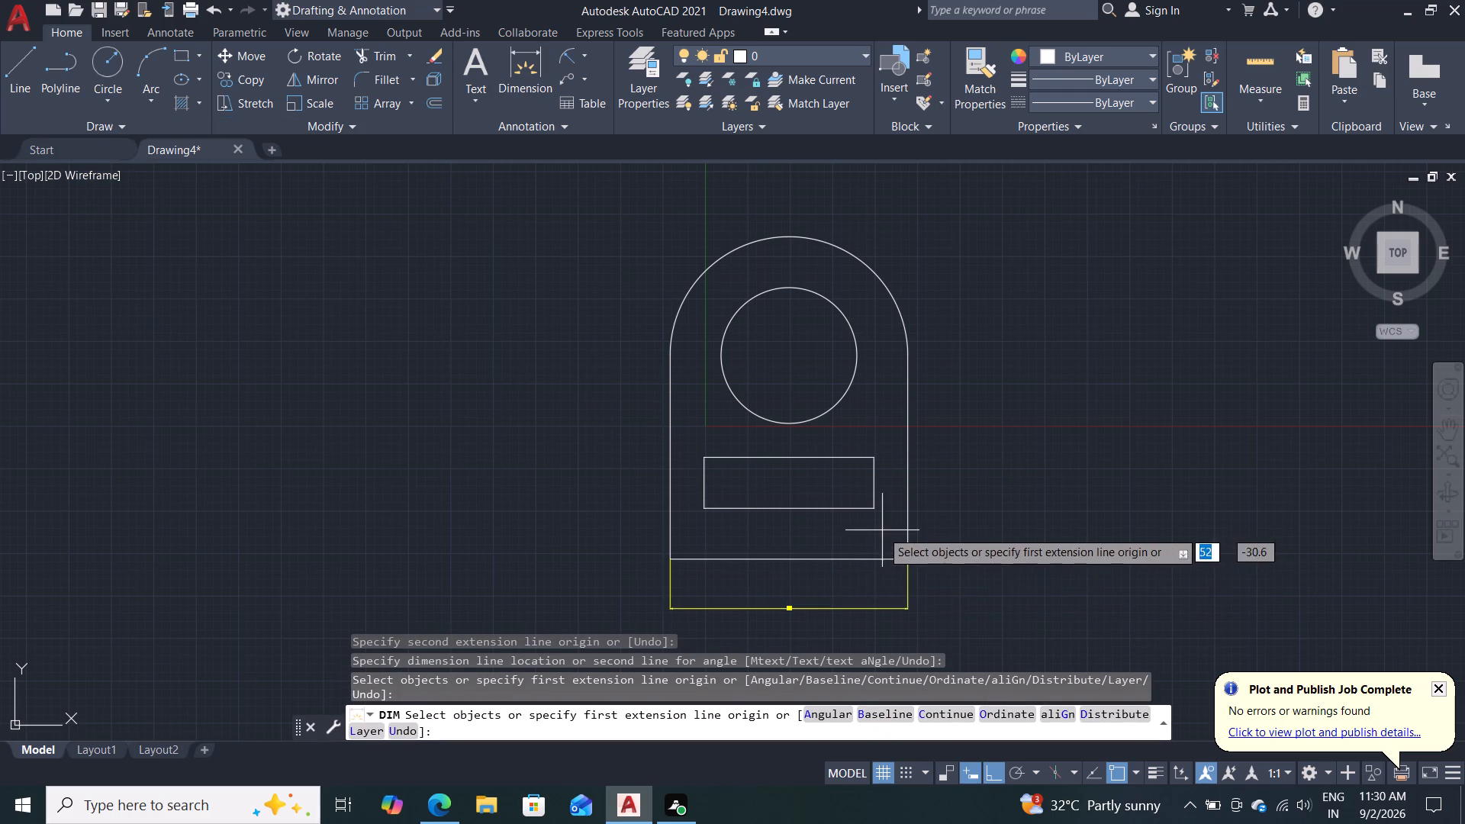
pyautogui.scroll(-2, 841, 566)
pyautogui.scroll(3, 834, 578)
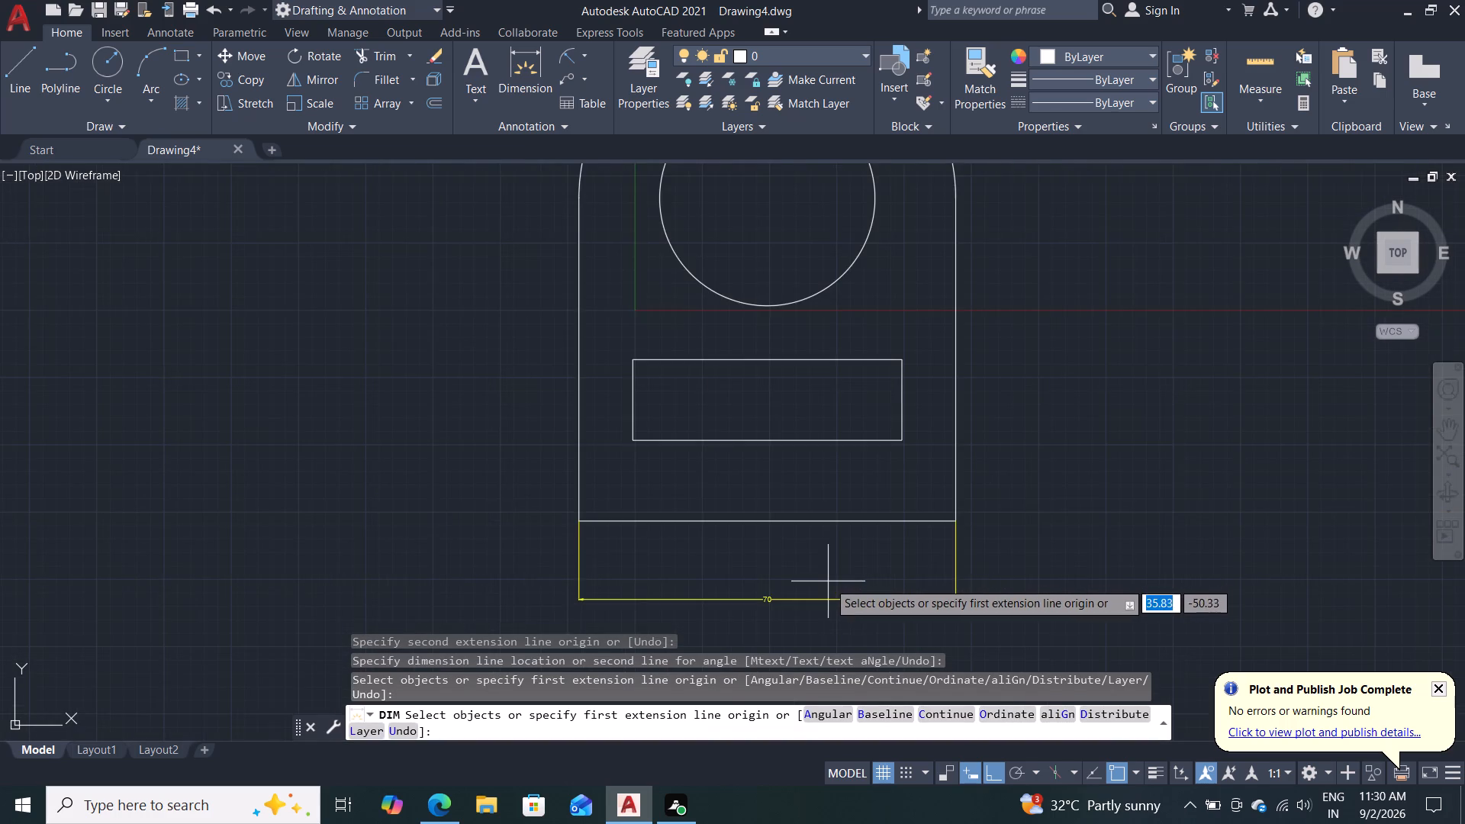
pyautogui.scroll(1, 828, 581)
pyautogui.middleClick(828, 581)
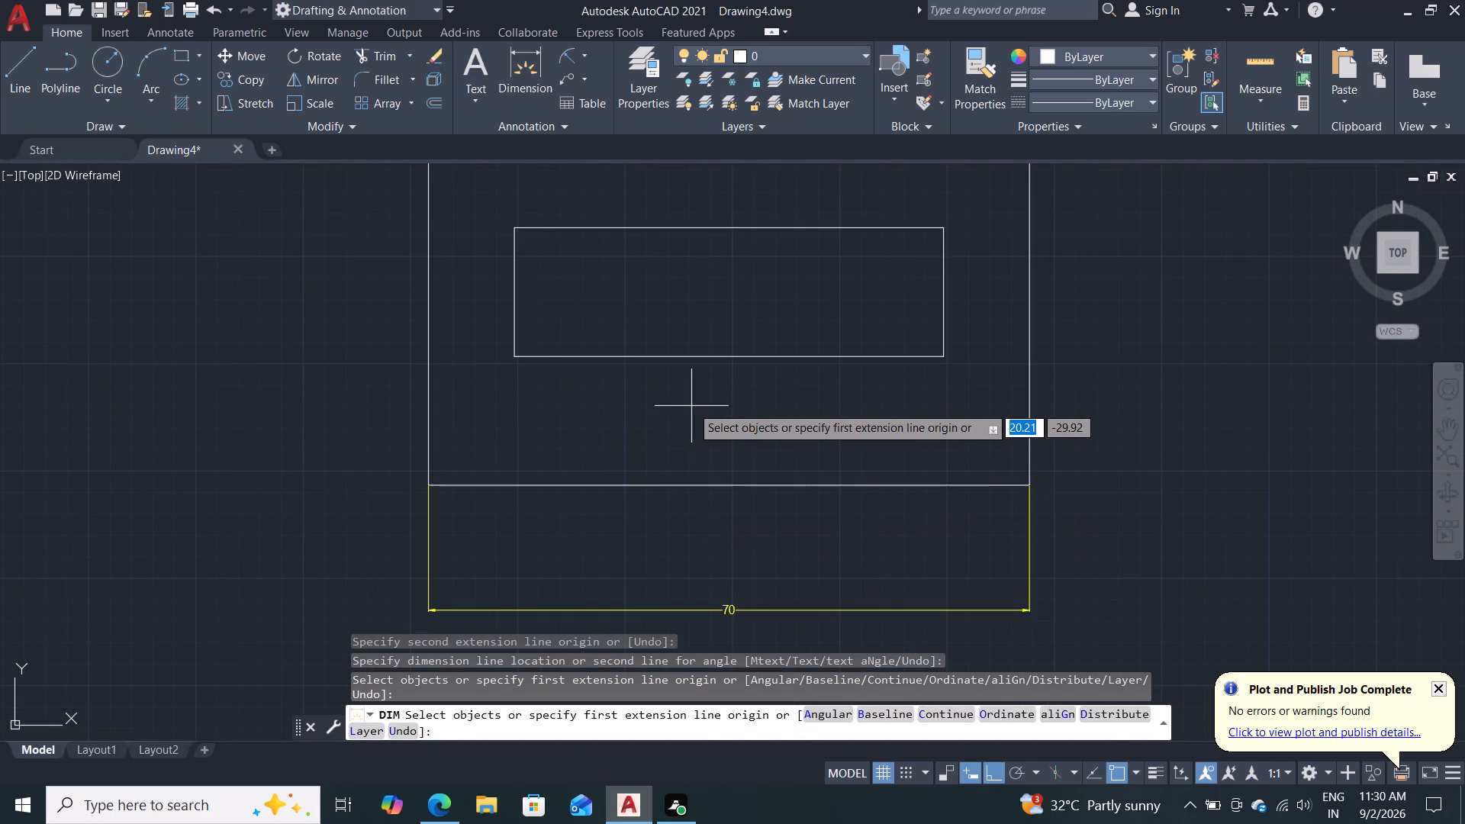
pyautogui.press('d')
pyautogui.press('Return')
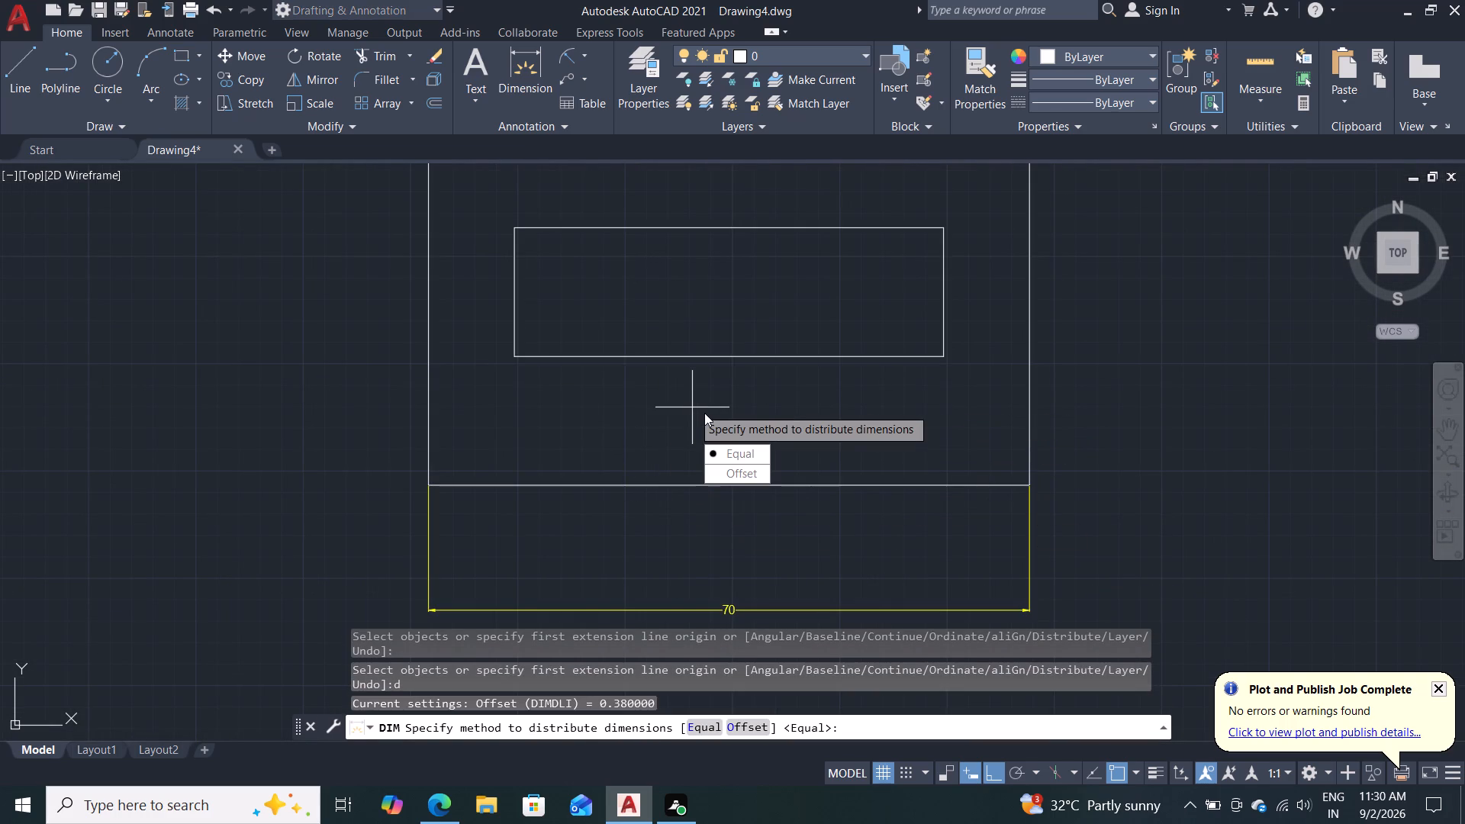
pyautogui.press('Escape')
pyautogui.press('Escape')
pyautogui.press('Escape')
# Reopen the Standard dimension style for modification and set its arrow size to 2.5.
pyautogui.press('d')
pyautogui.press('Return')
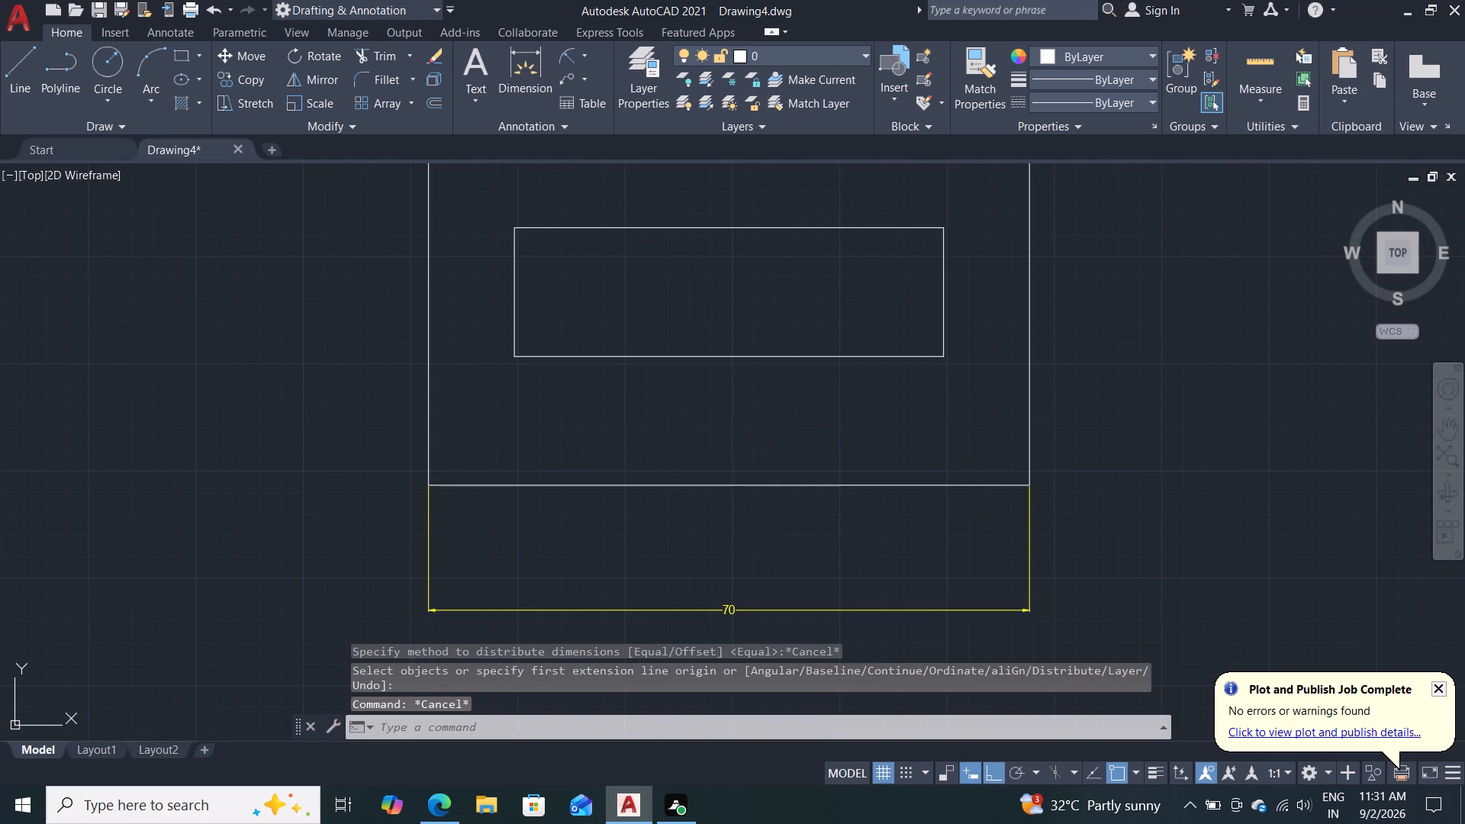
pyautogui.click(926, 356)
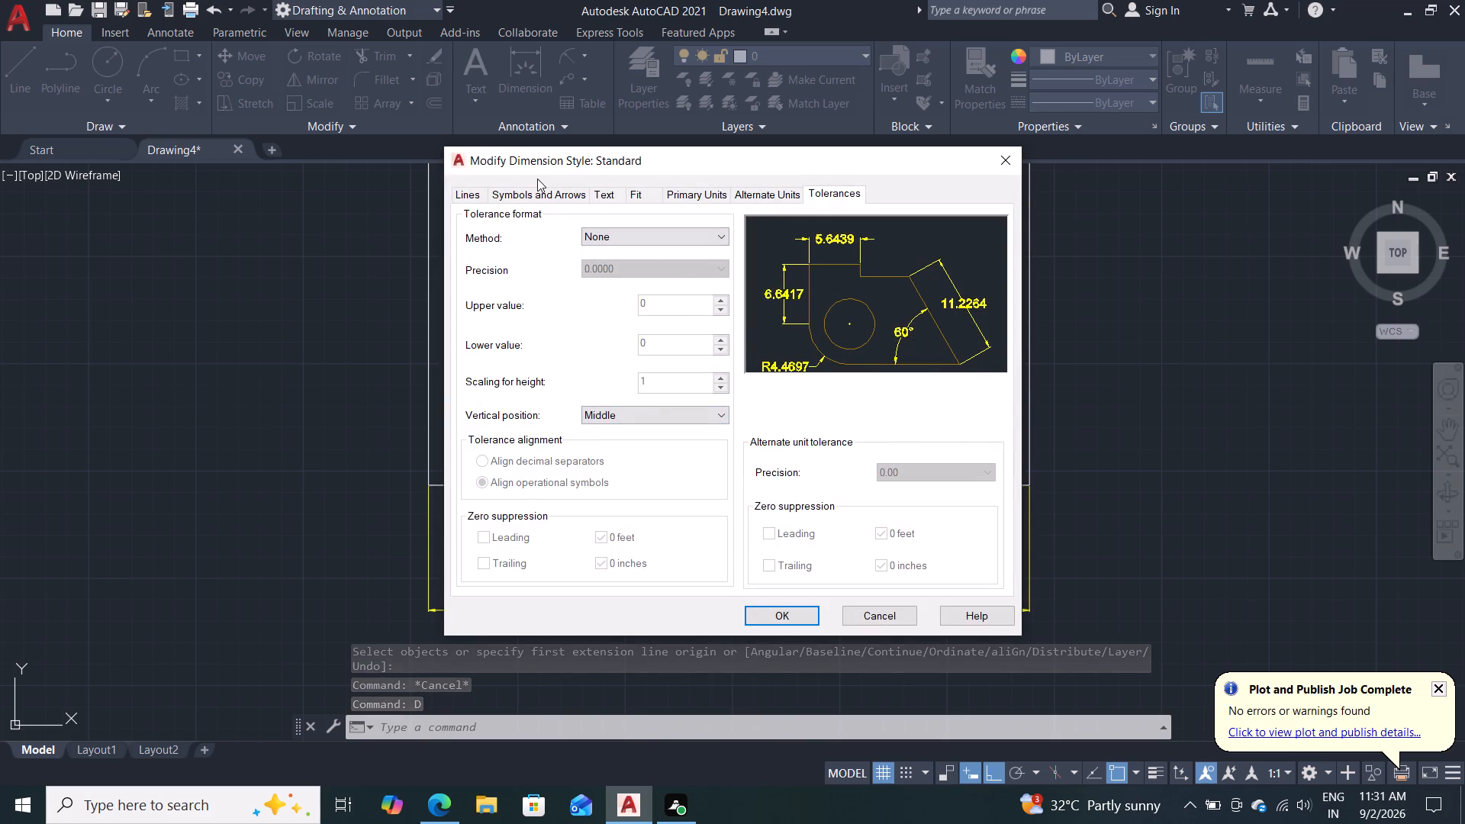
pyautogui.click(537, 197)
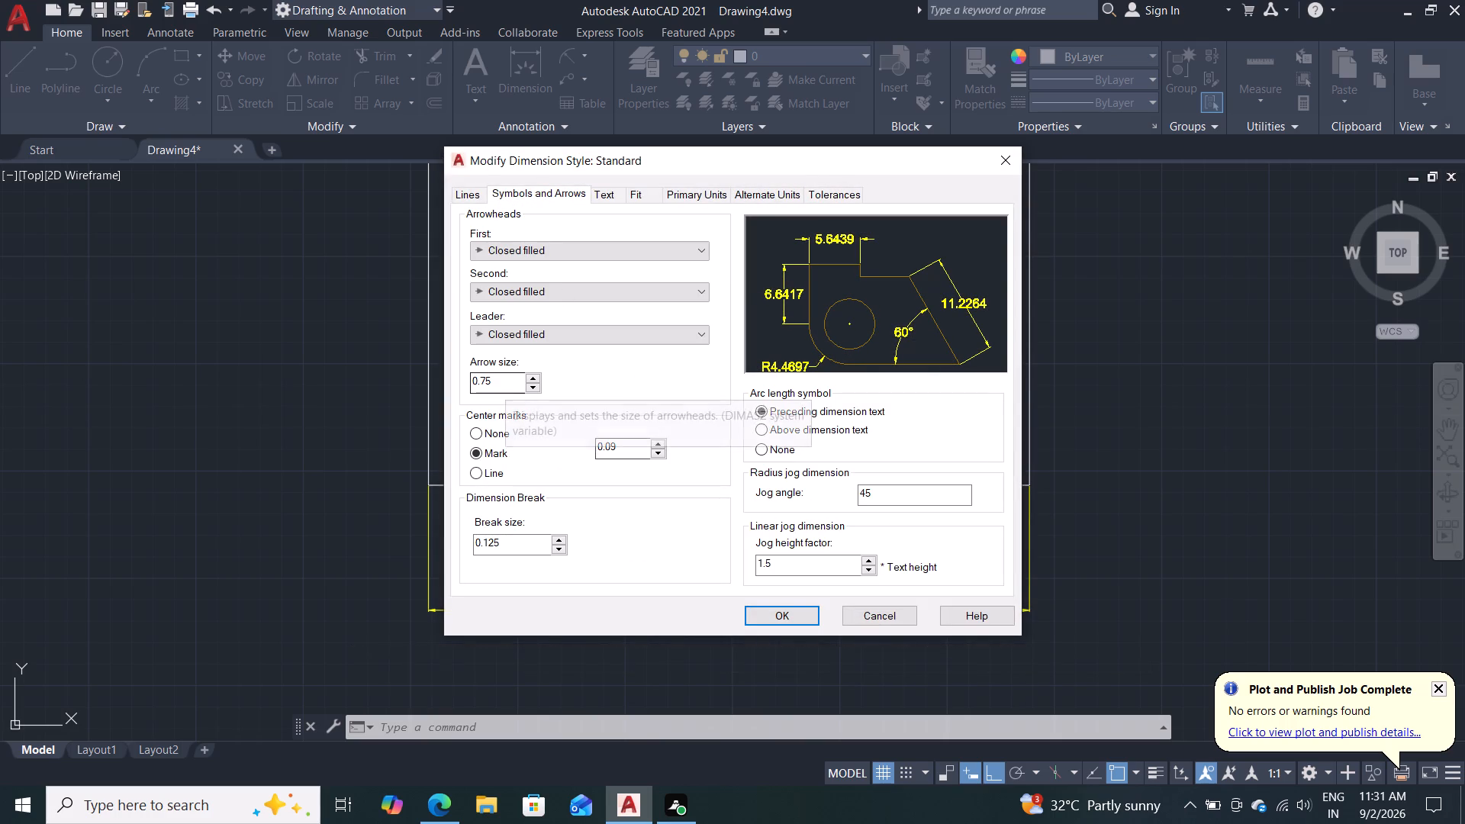
pyautogui.moveTo(514, 379); pyautogui.dragTo(362, 385)
pyautogui.write('2.5')
pyautogui.press('Return')
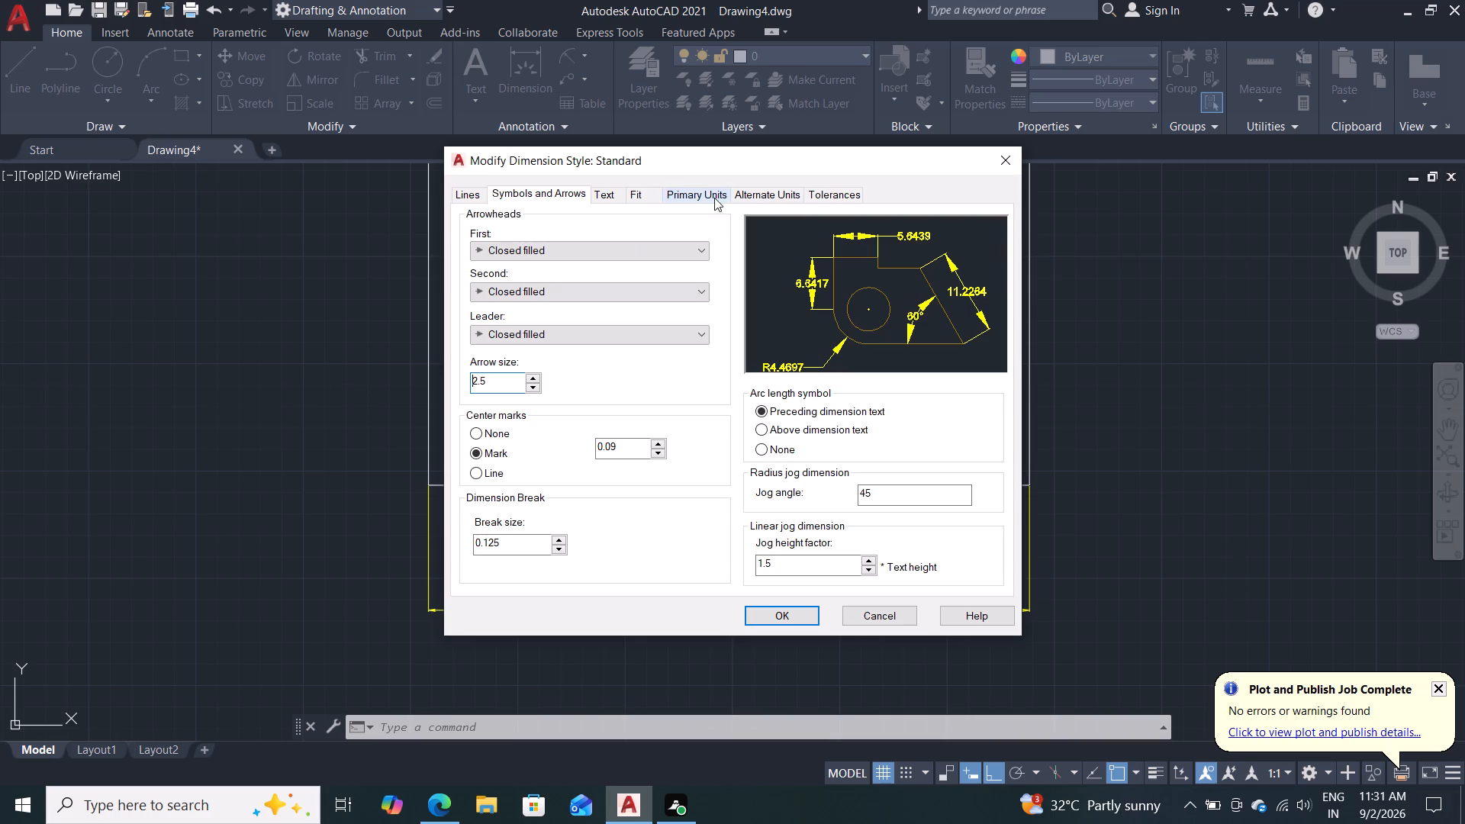
# Set the dimension text height of the Standard style to 5 and apply the style changes.
pyautogui.click(714, 198)
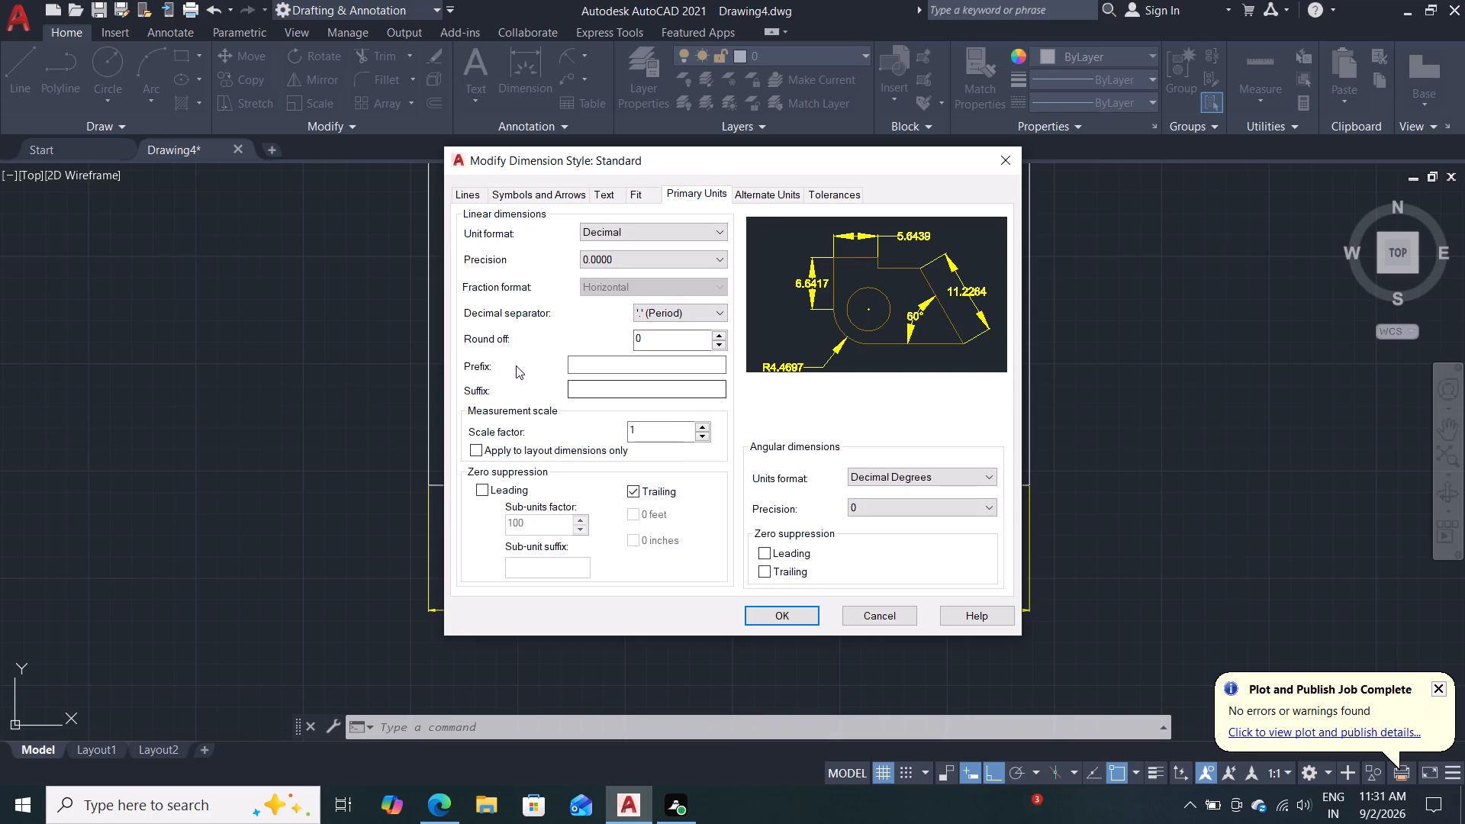
pyautogui.click(606, 198)
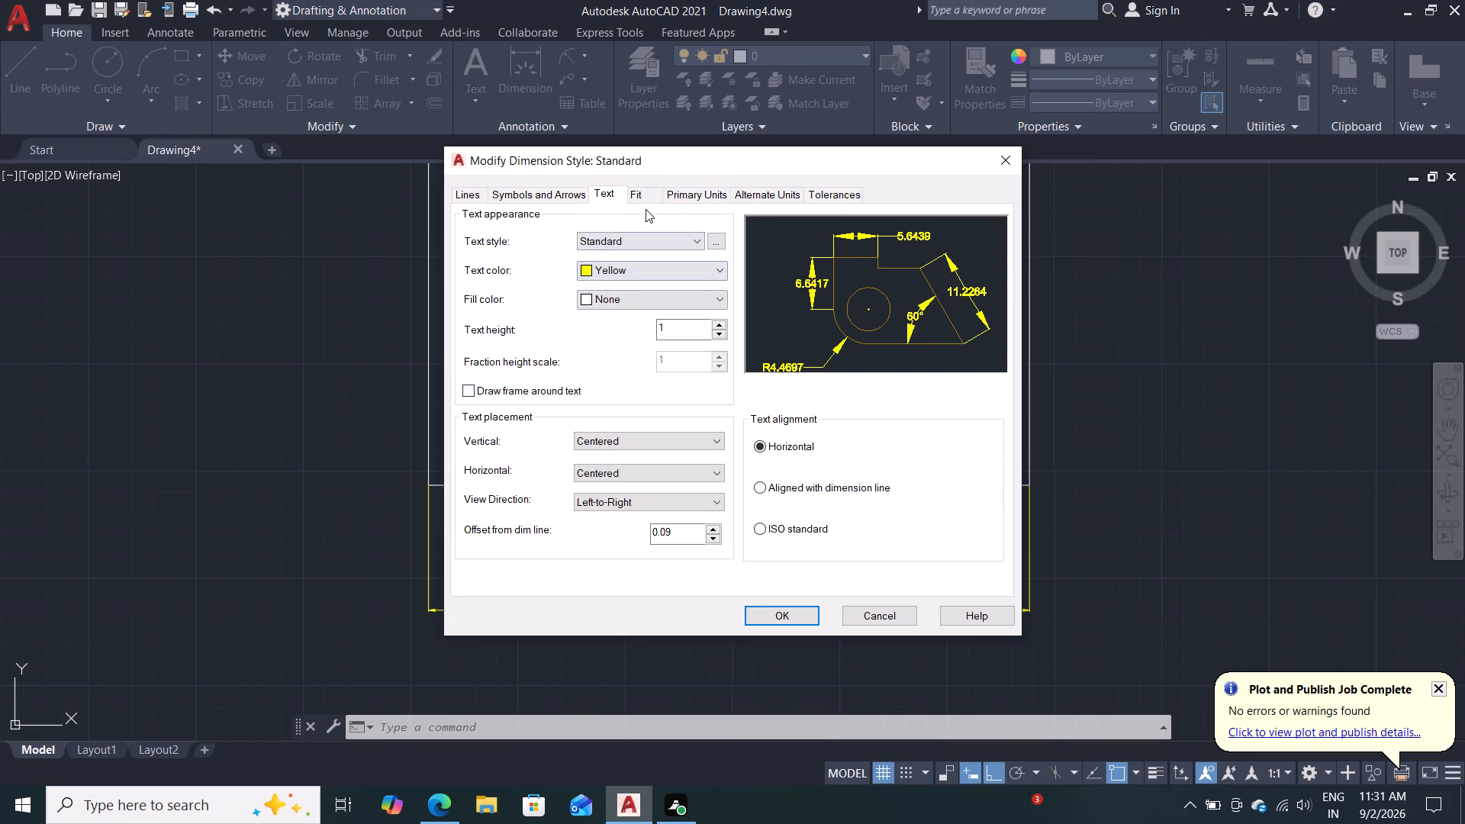
pyautogui.click(688, 191)
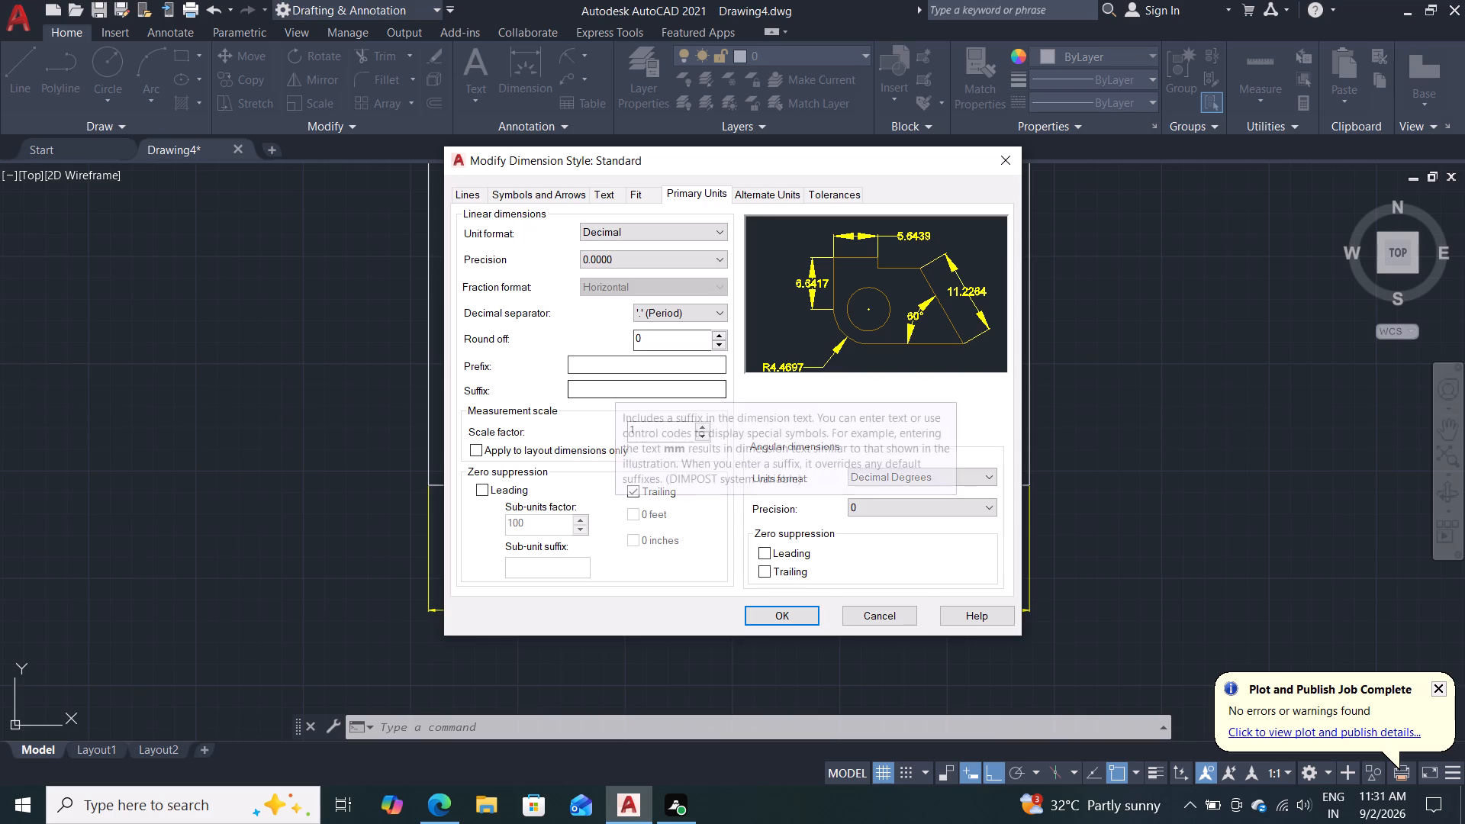
pyautogui.click(577, 198)
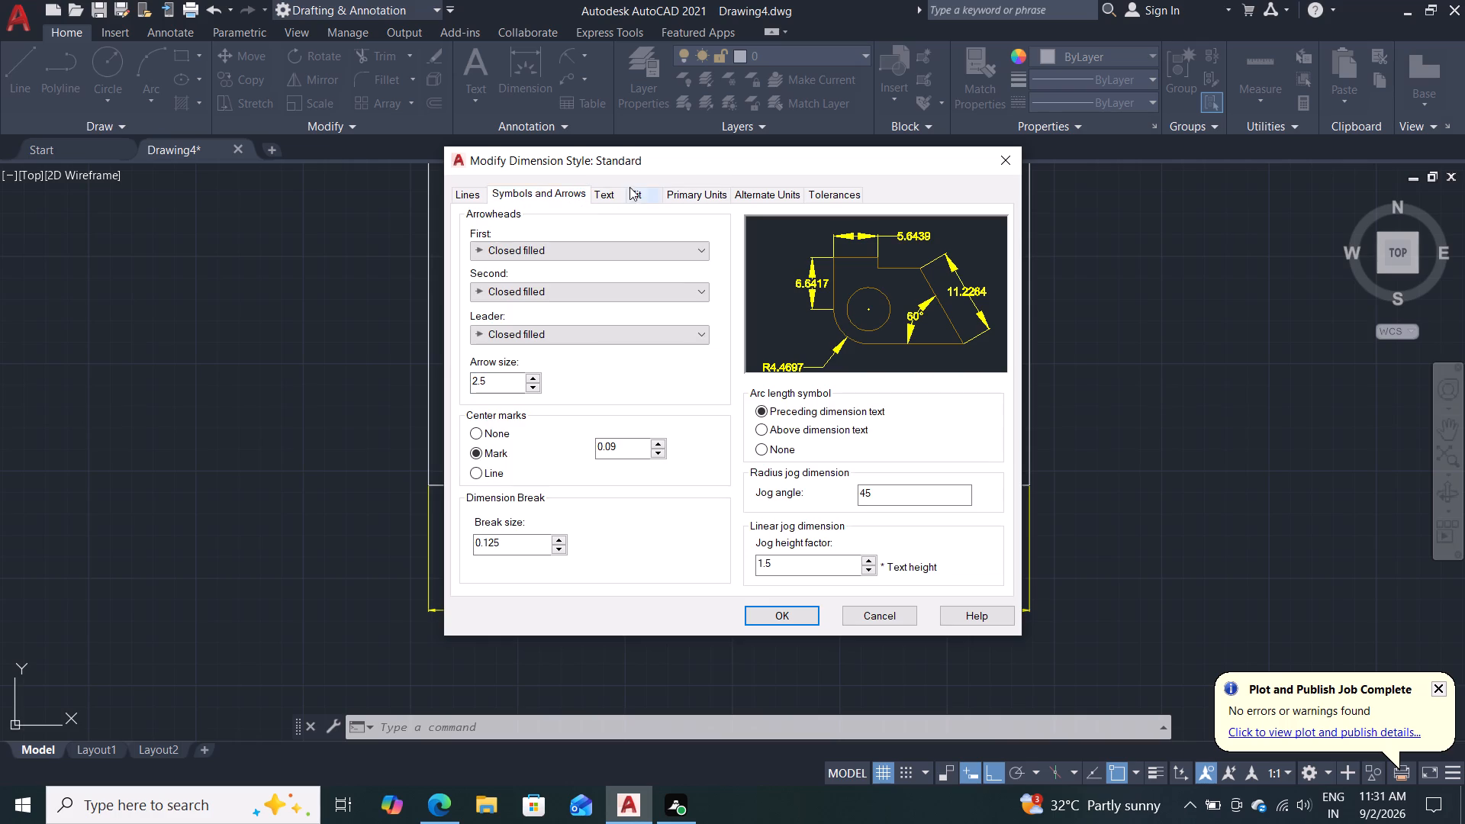
pyautogui.click(619, 189)
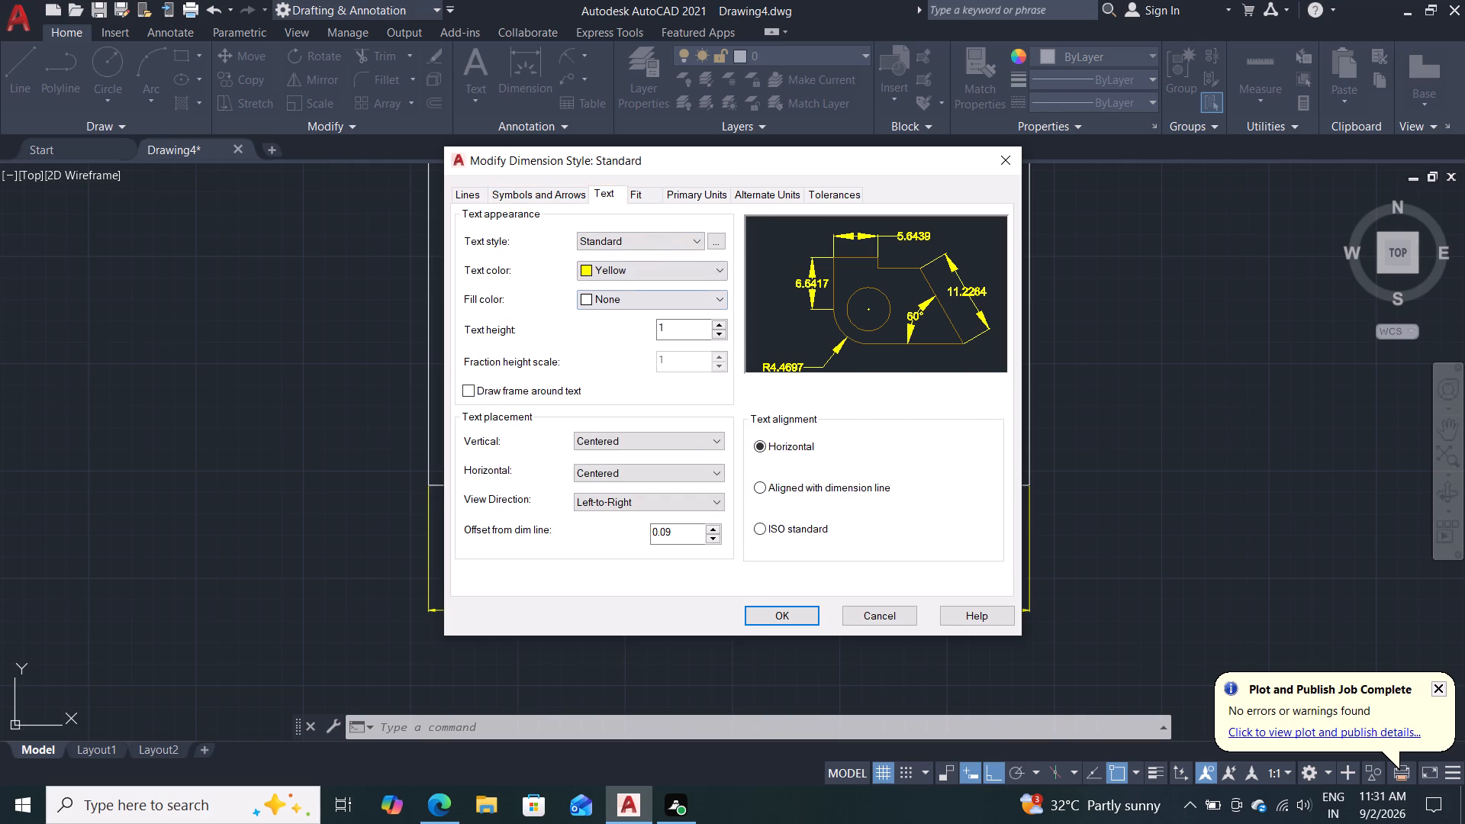
pyautogui.moveTo(684, 323); pyautogui.dragTo(534, 346)
pyautogui.press('5')
pyautogui.press('Return')
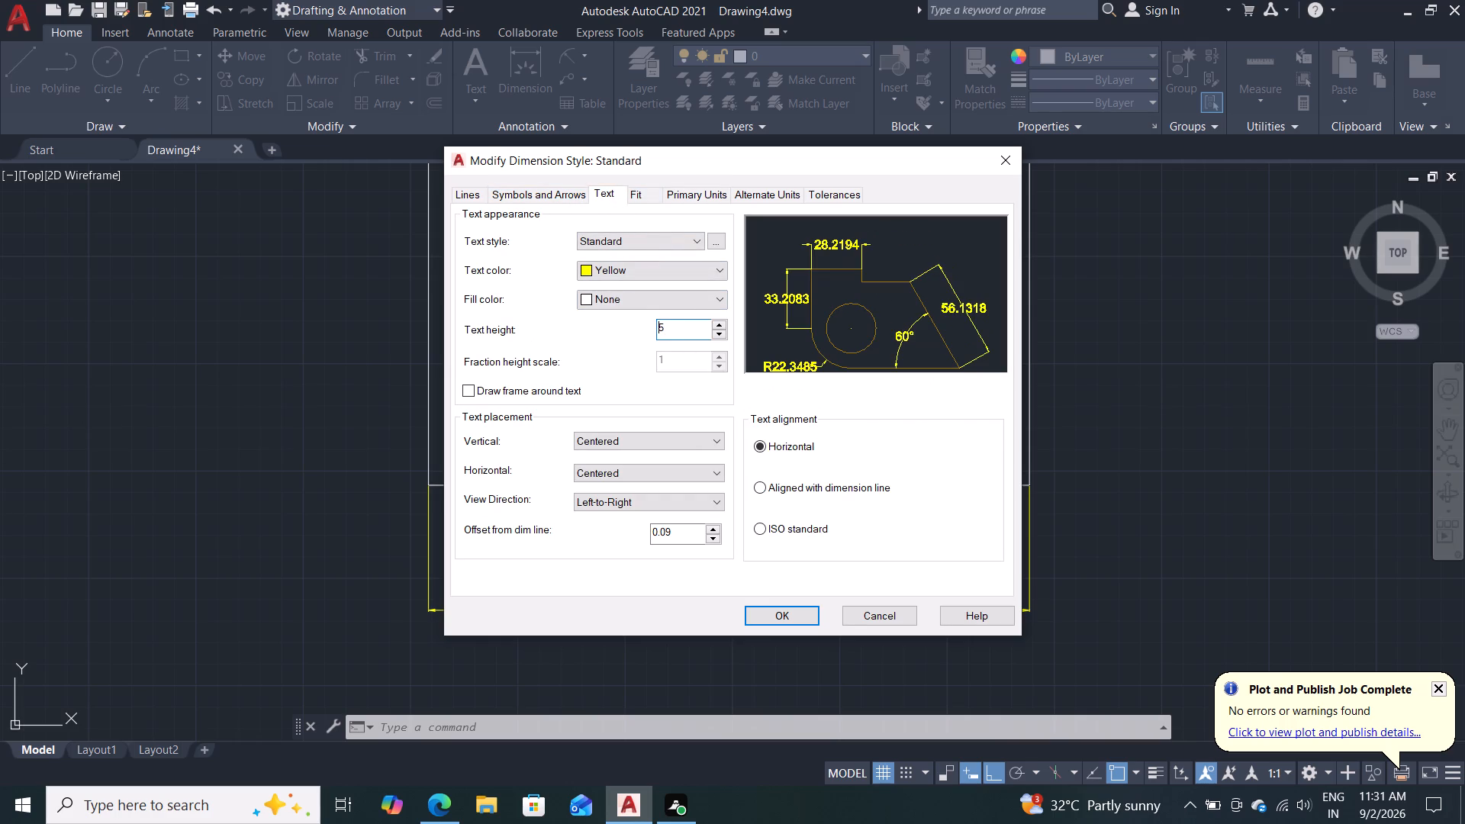
pyautogui.click(763, 606)
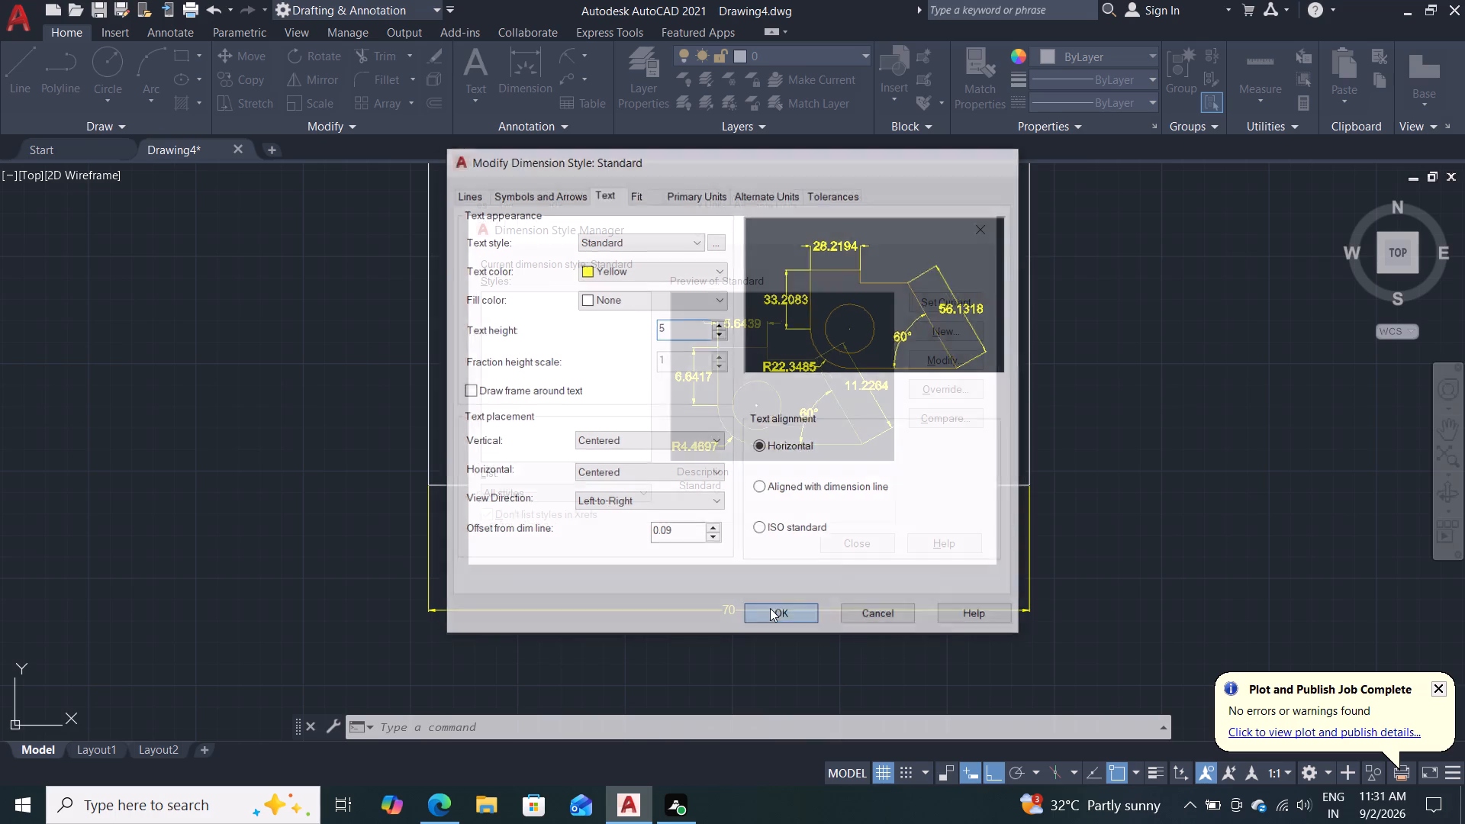
pyautogui.click(874, 547)
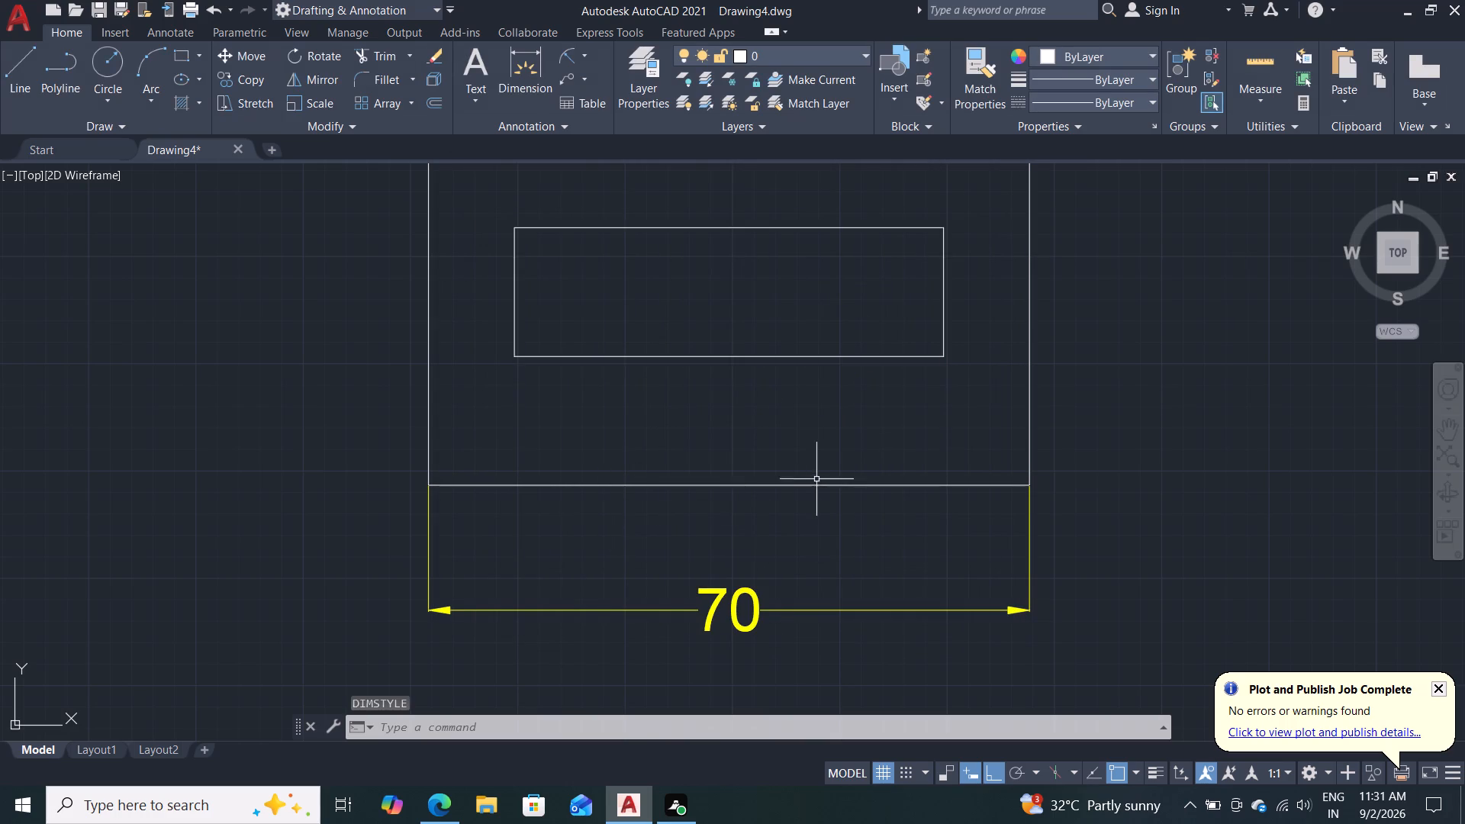
# Dimension the straight left side of the outline, placing the dimension line outside the part.
pyautogui.scroll(-3, 823, 473)
pyautogui.scroll(1, 893, 407)
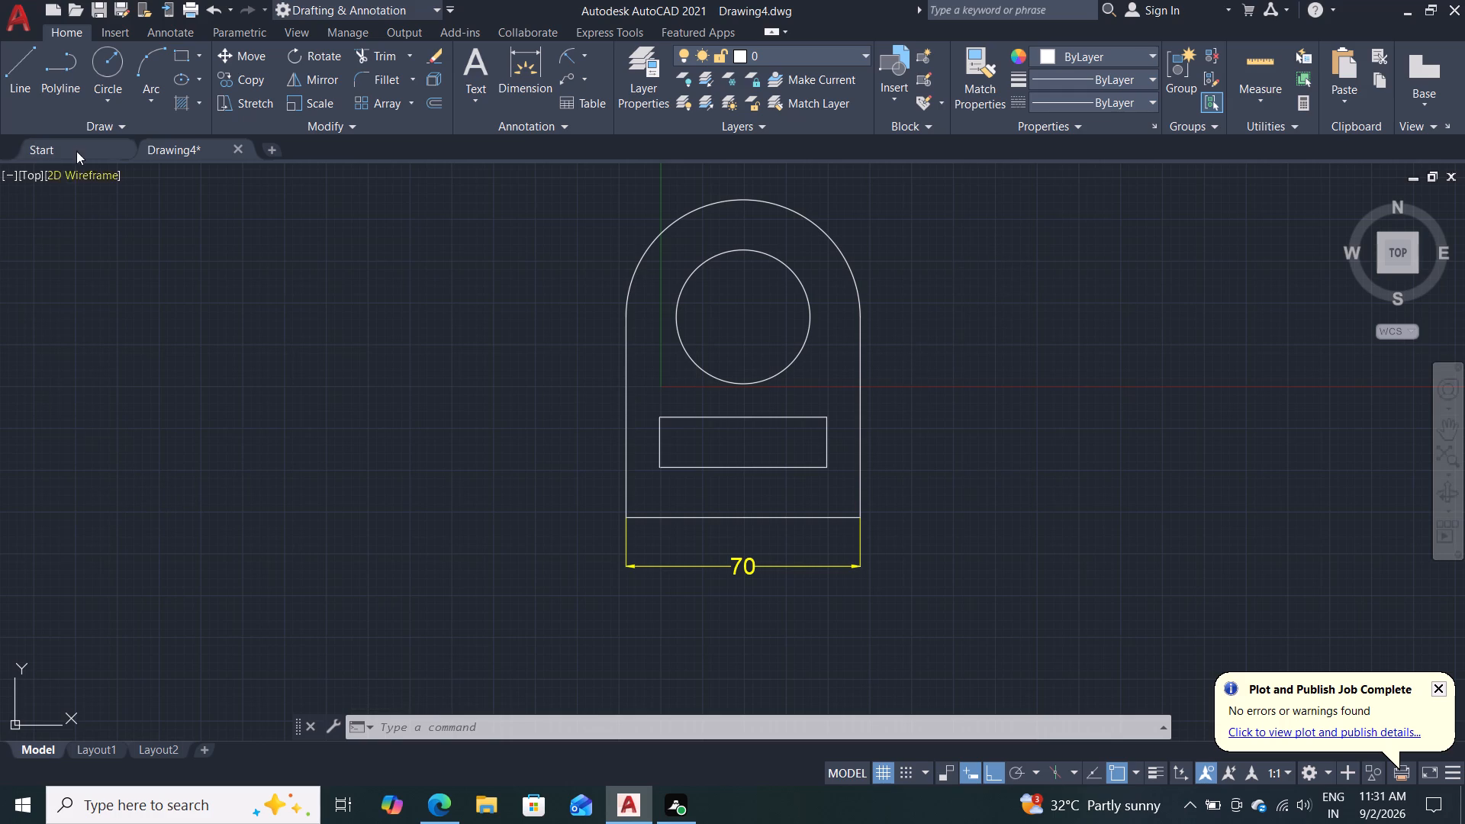
pyautogui.click(520, 57)
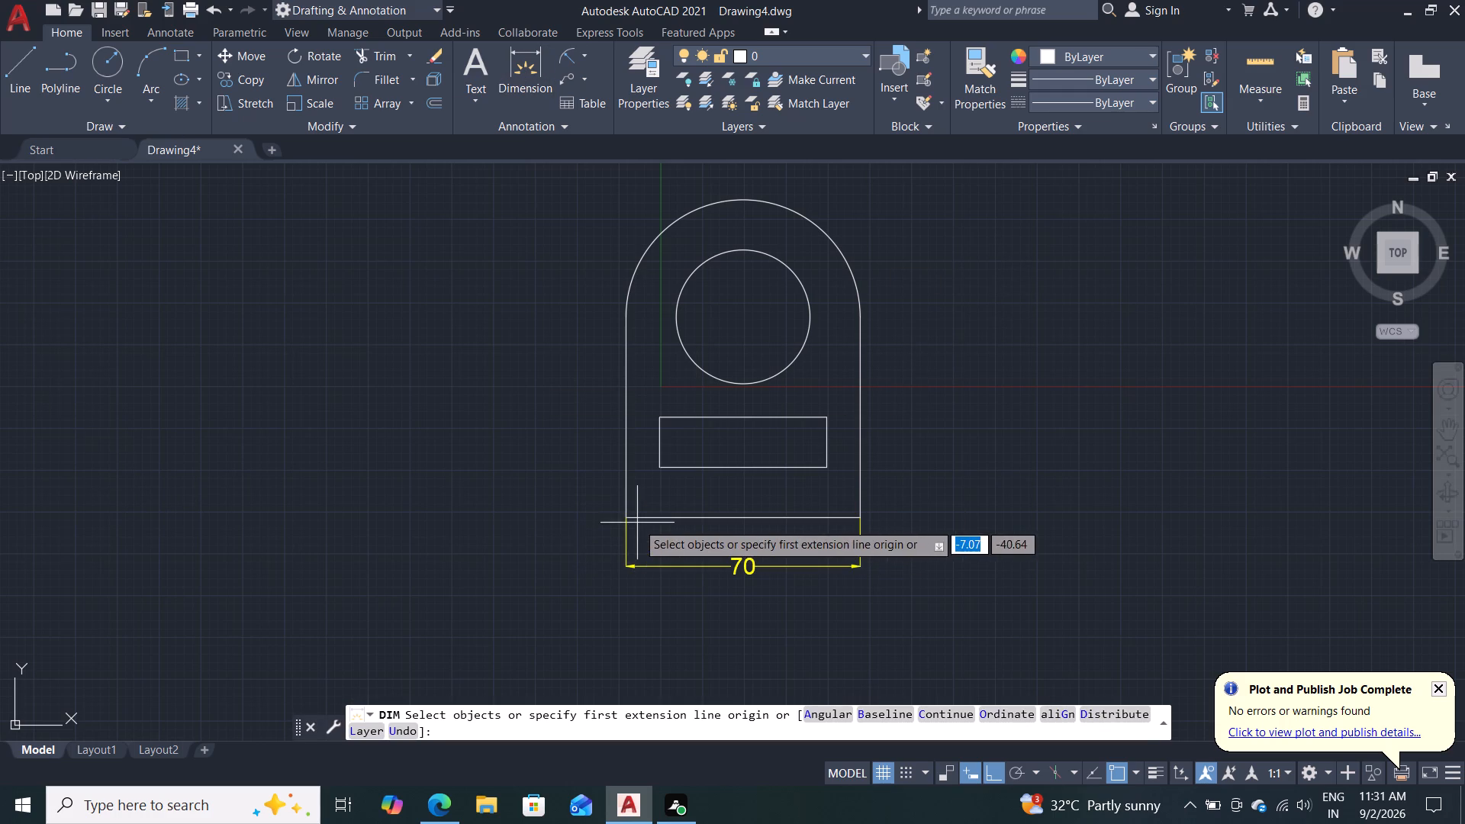
pyautogui.click(626, 519)
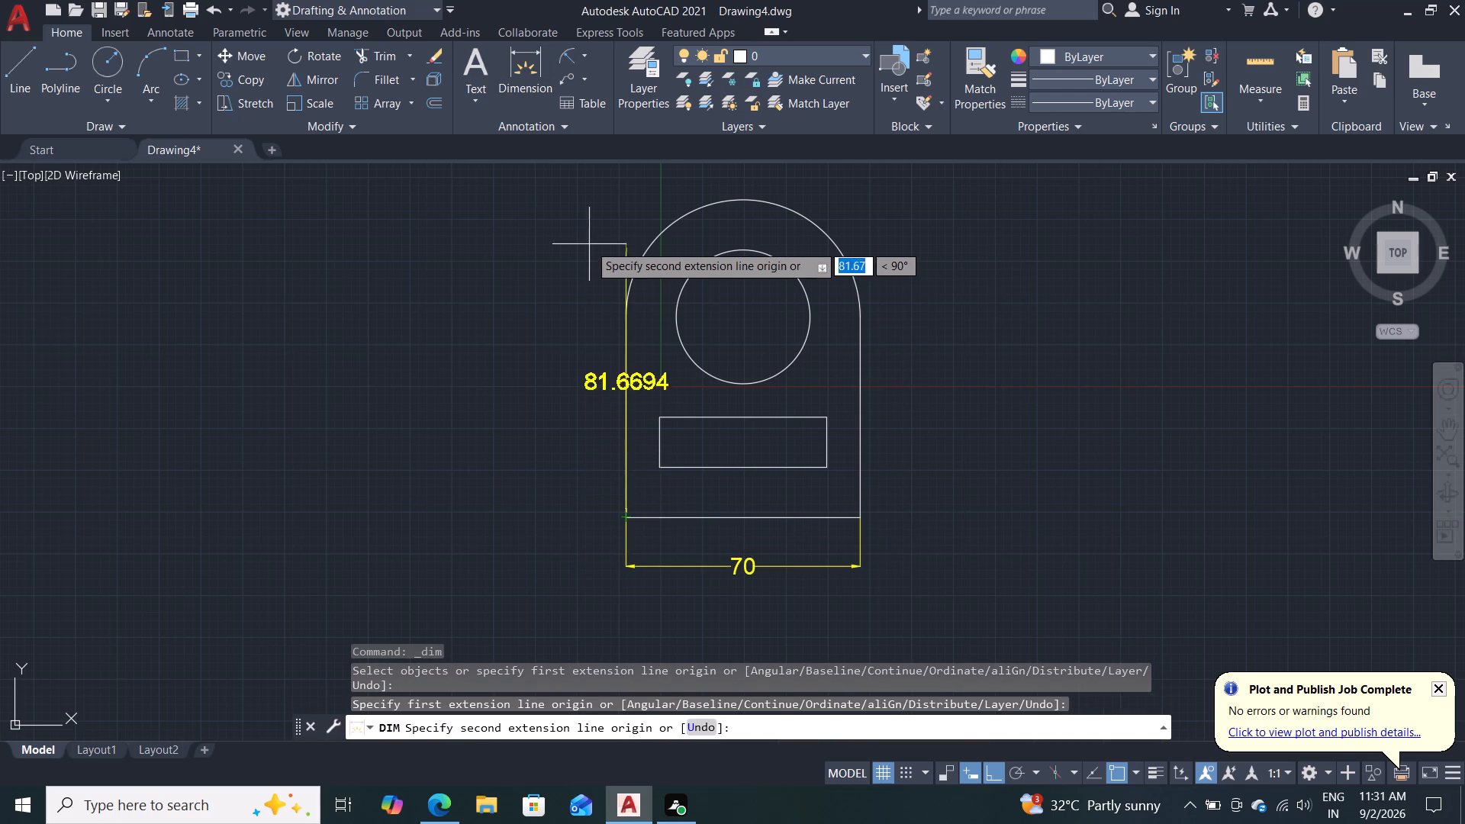
pyautogui.click(625, 319)
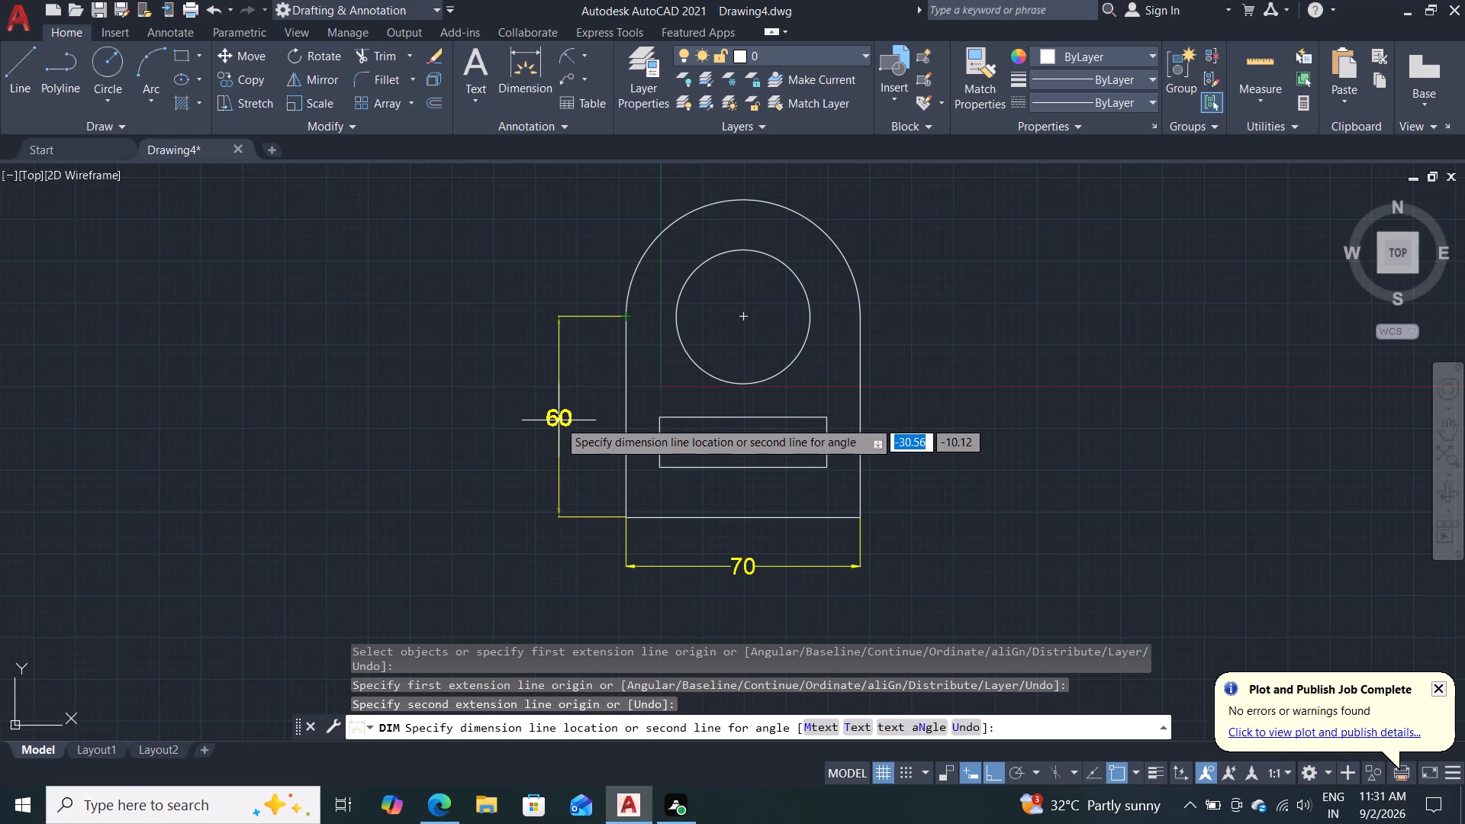
pyautogui.click(559, 420)
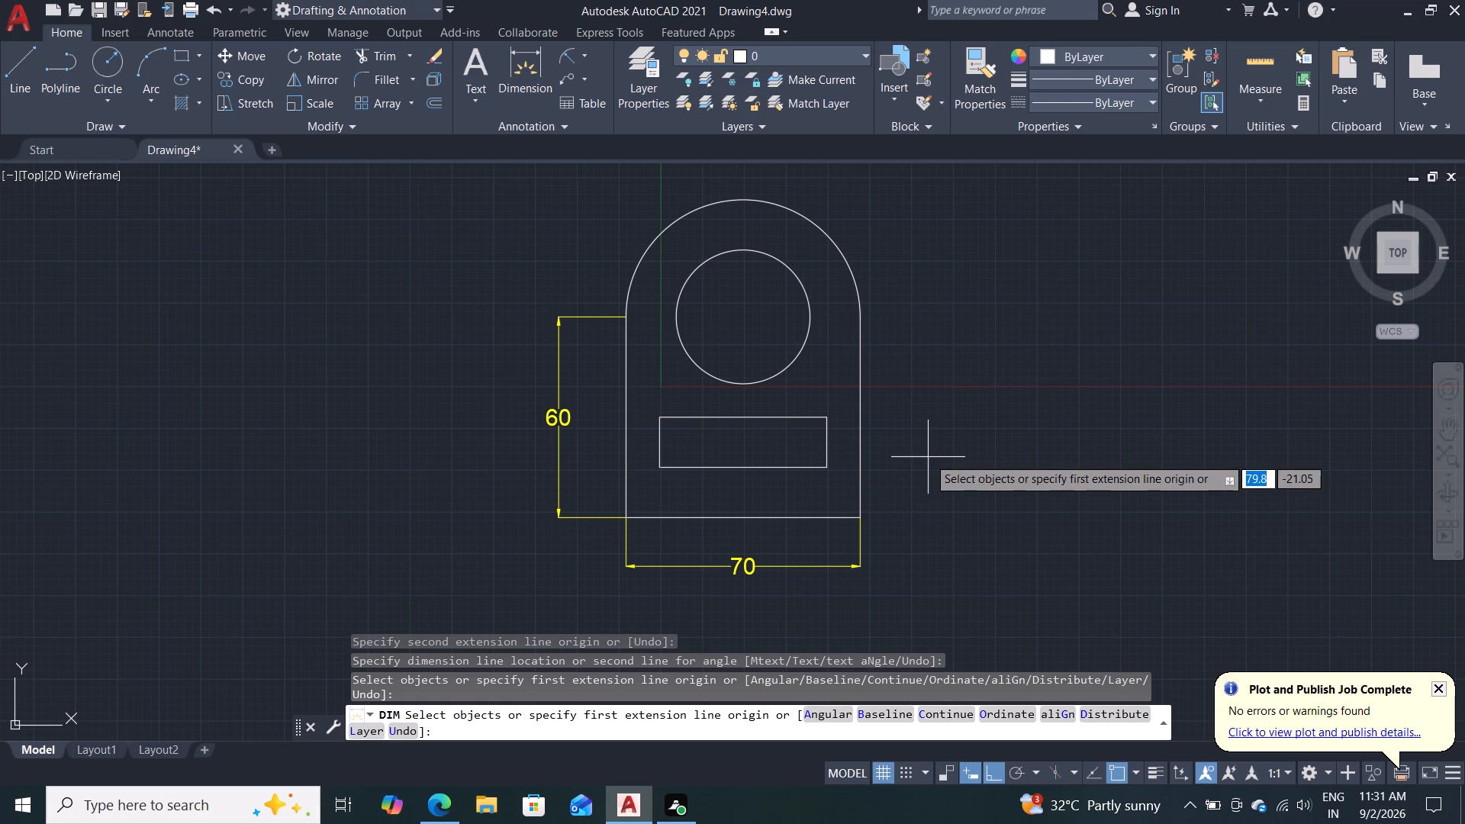
# Dimension the top edge of the rectangular cutout, placing the dimension line just above it.
pyautogui.click(660, 416)
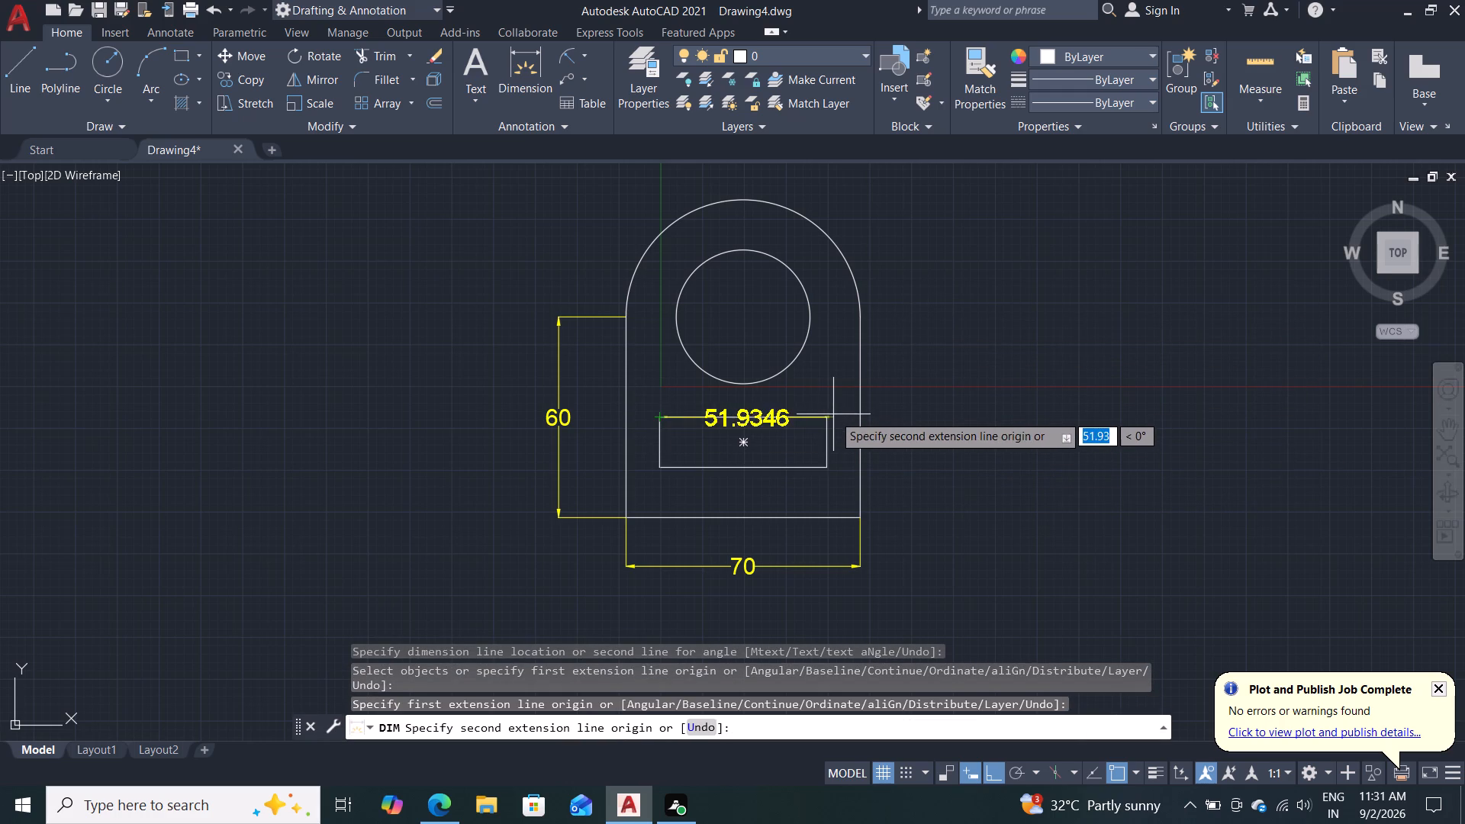
pyautogui.click(829, 417)
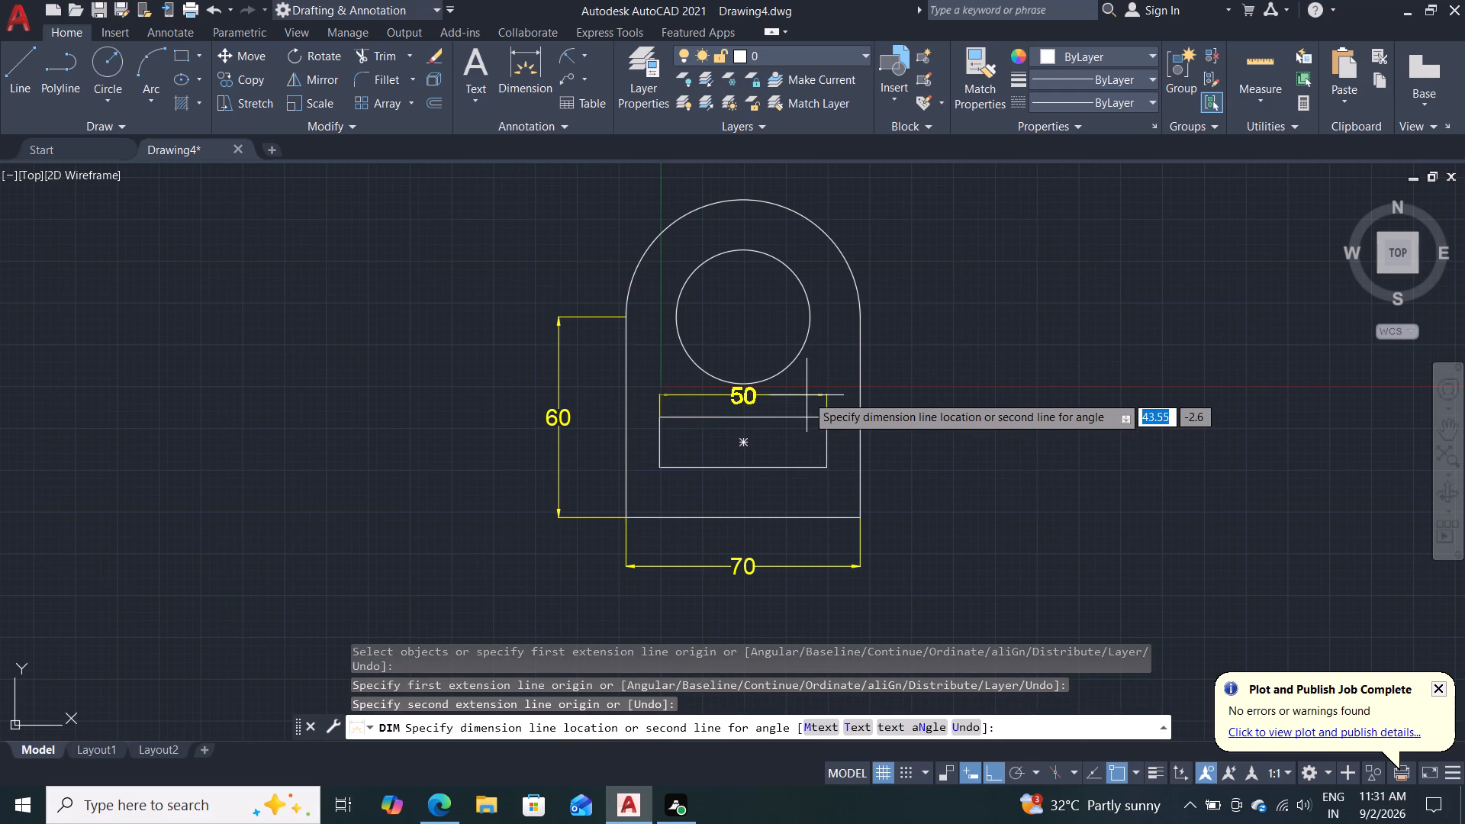
pyautogui.click(800, 396)
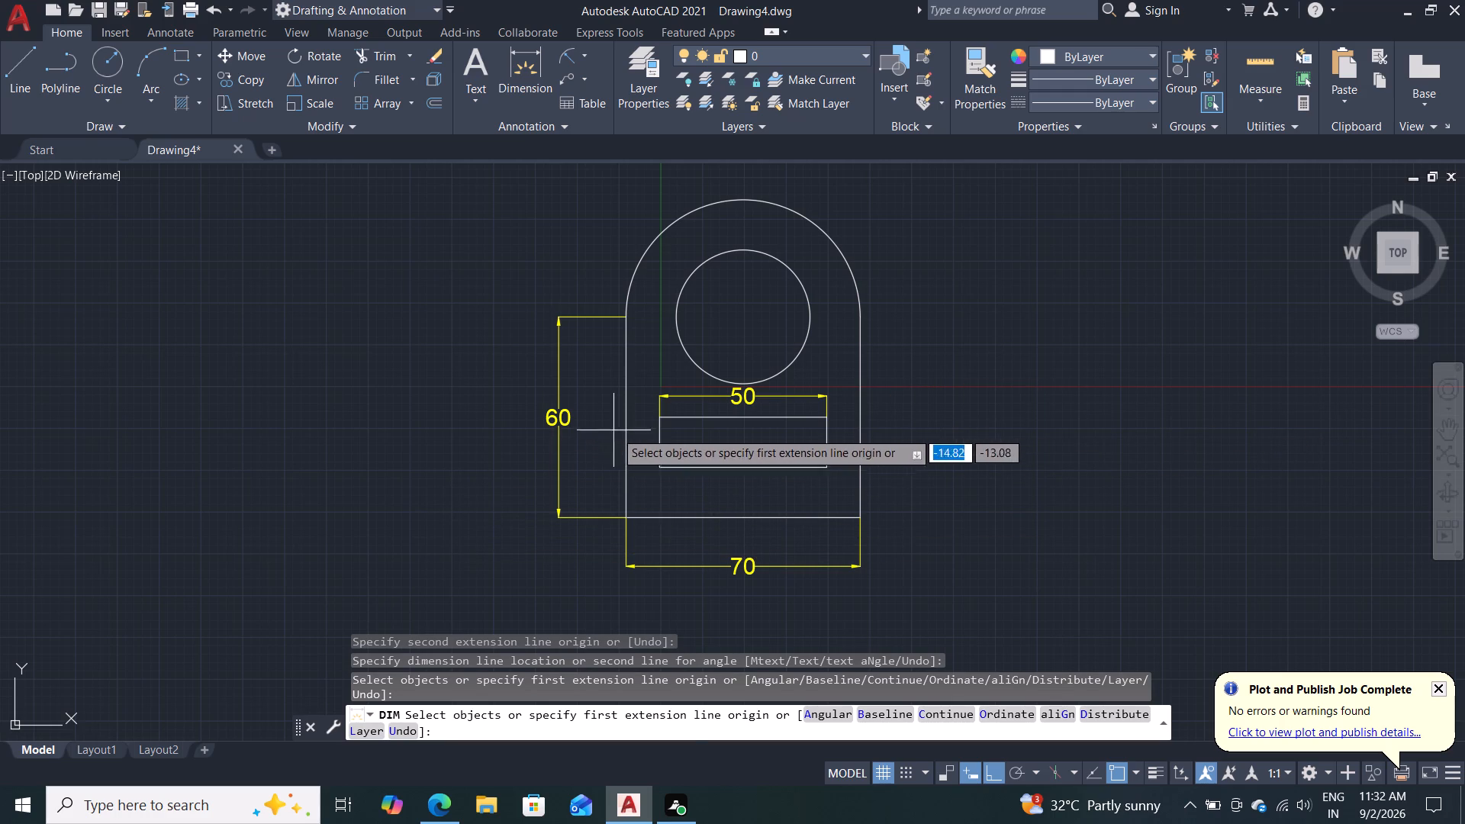
# Dimension the horizontal gap between the cutout's left side and the outline's left side.
pyautogui.click(658, 442)
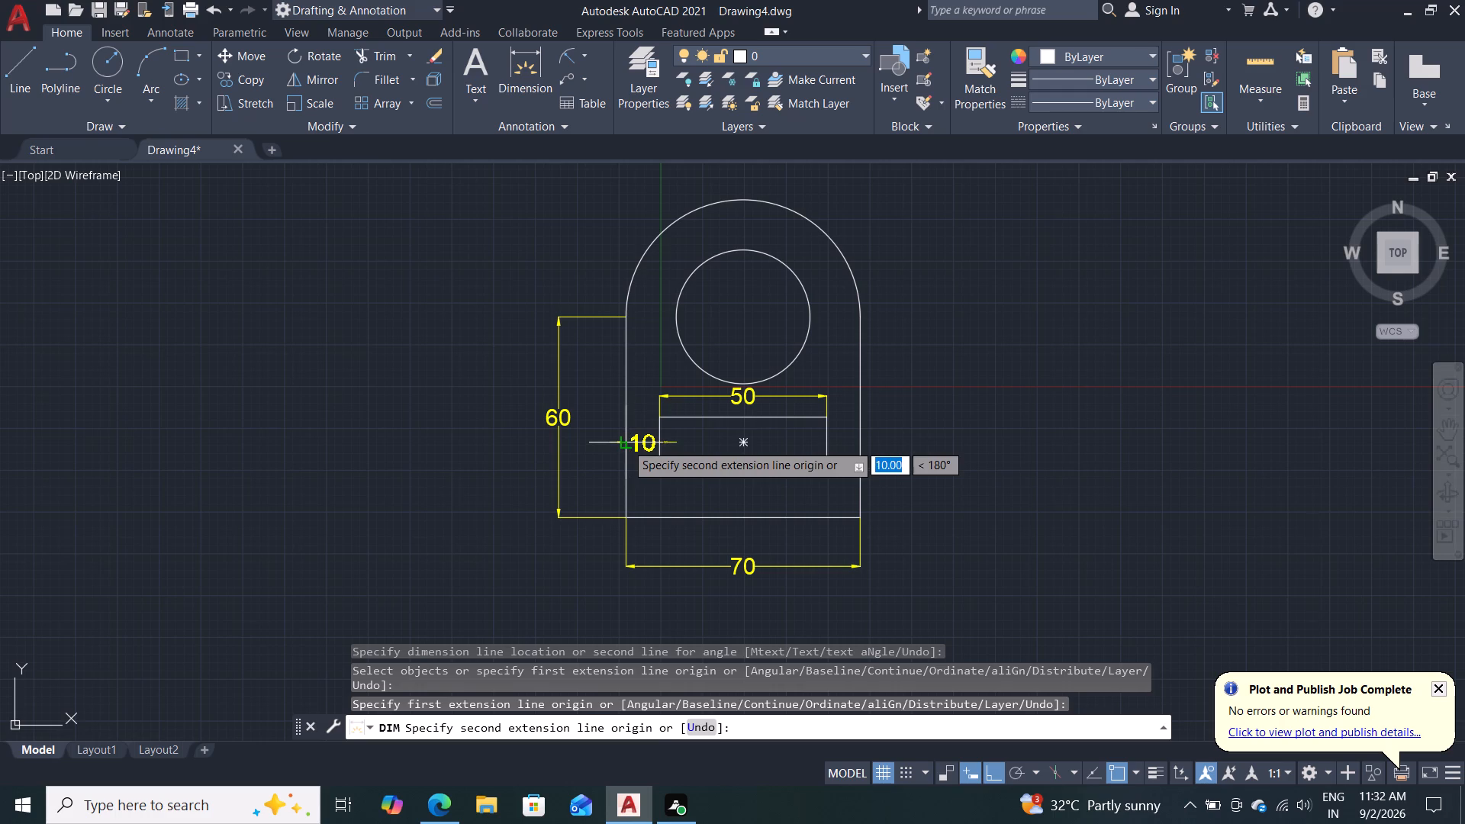
pyautogui.click(626, 443)
pyautogui.click(649, 449)
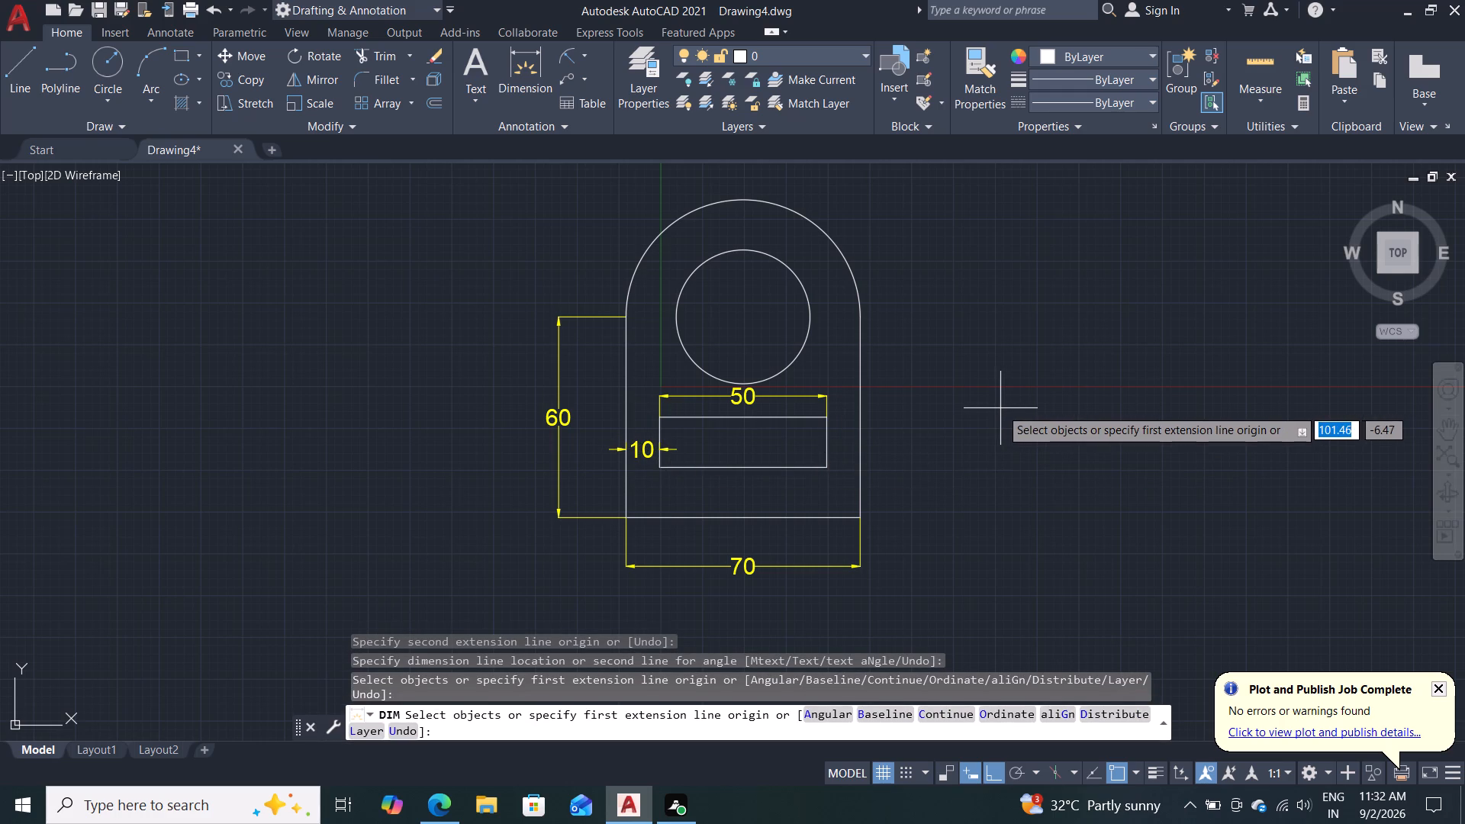
# Dimension the vertical distance from the cutout's bottom edge to the part's bottom edge.
pyautogui.click(743, 472)
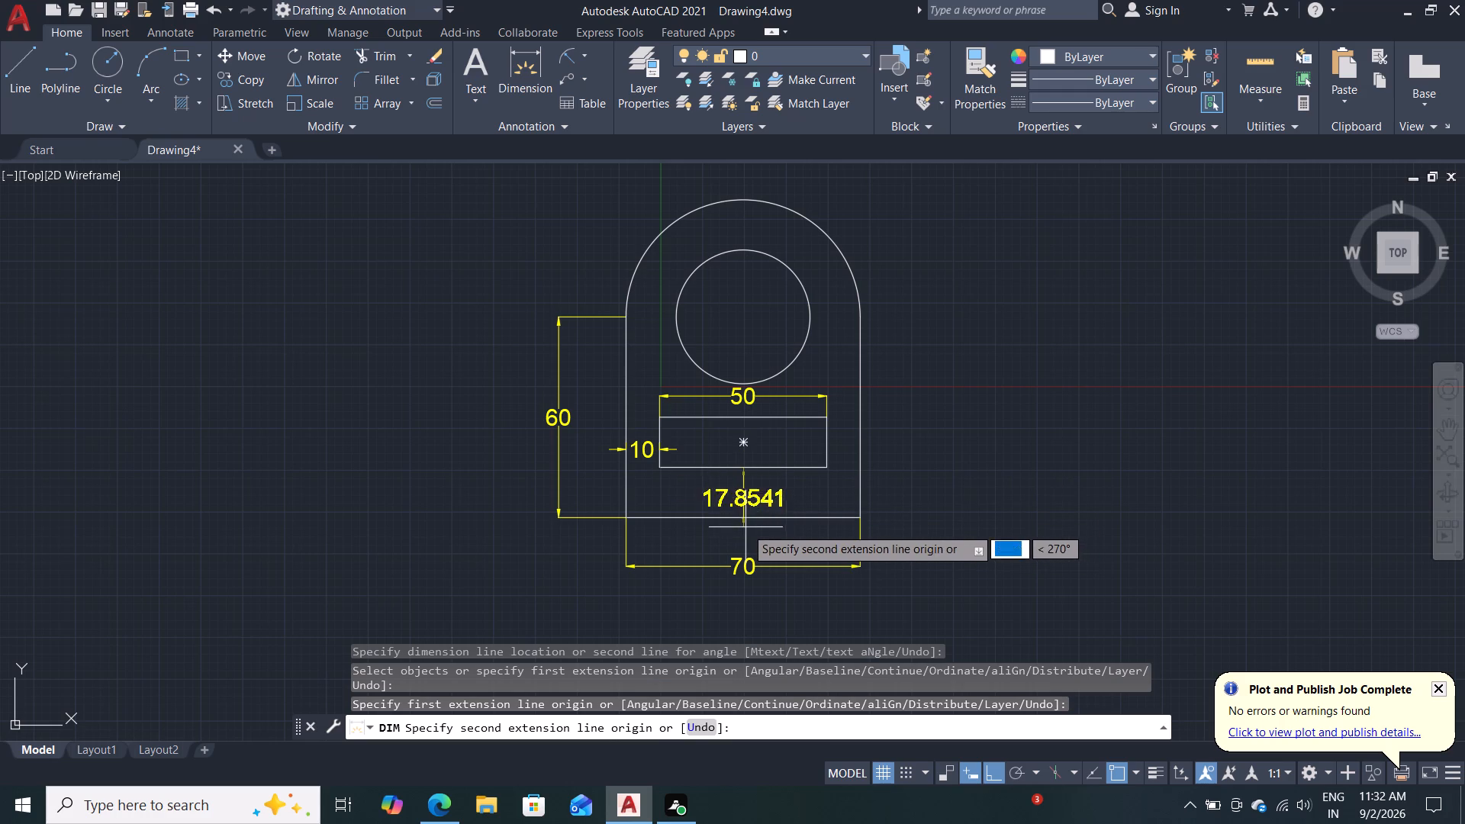
pyautogui.click(745, 515)
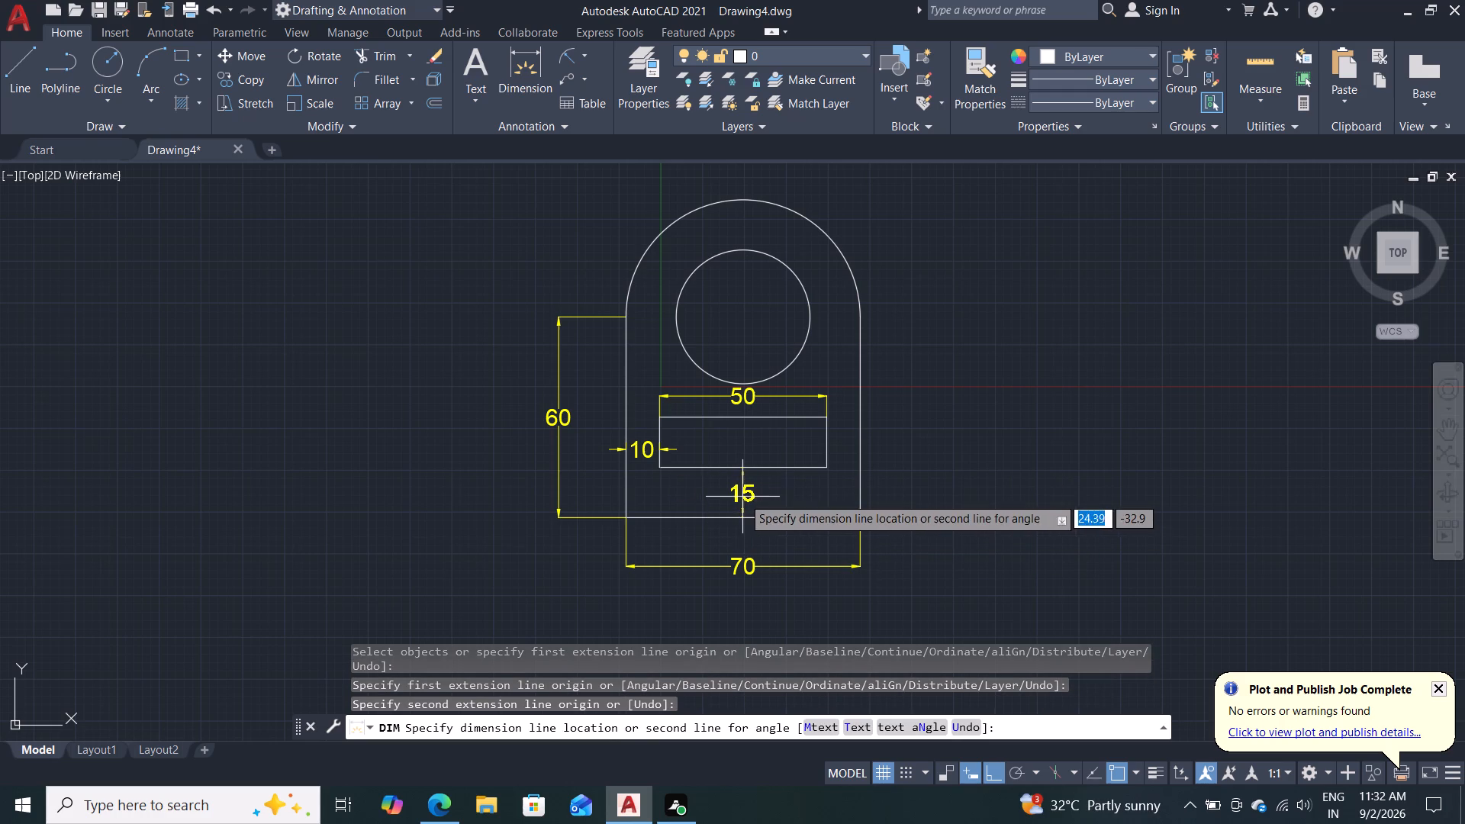
pyautogui.click(740, 497)
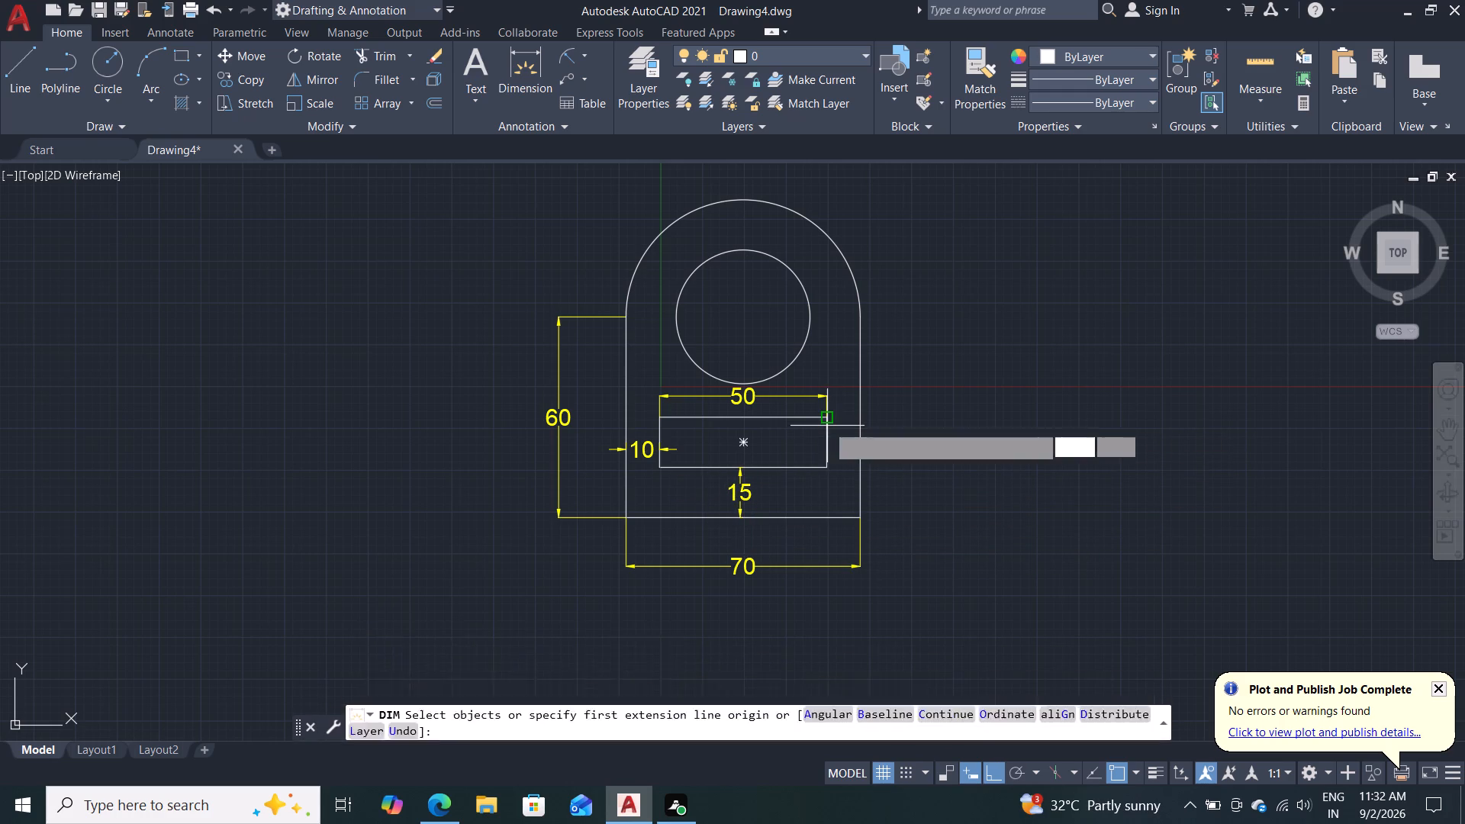
# Dimension the height of the cutout along its right side, placing the dimension line just outside it, and end the dimensioning command.
pyautogui.click(827, 424)
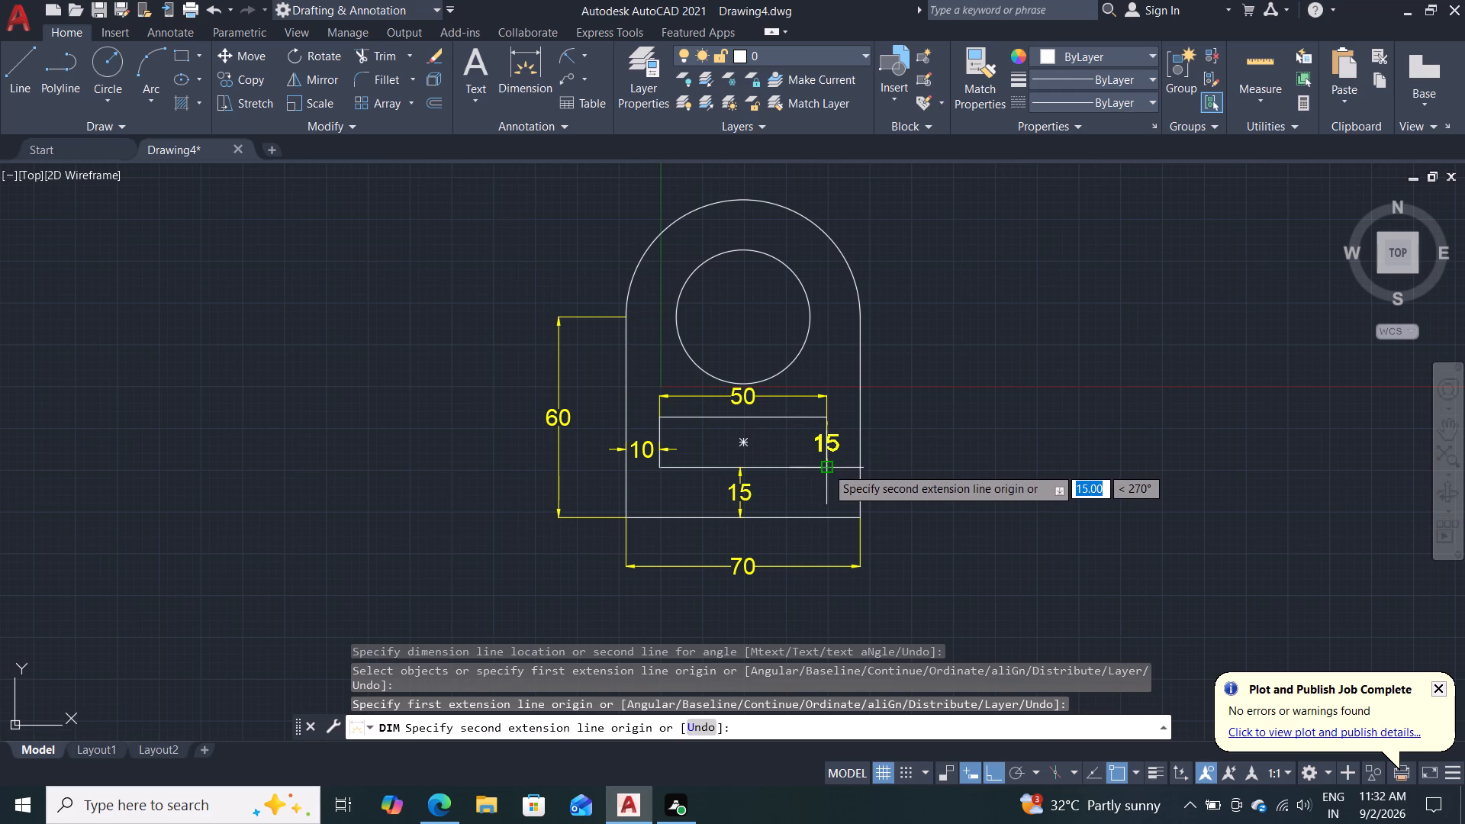
pyautogui.click(826, 467)
pyautogui.click(844, 449)
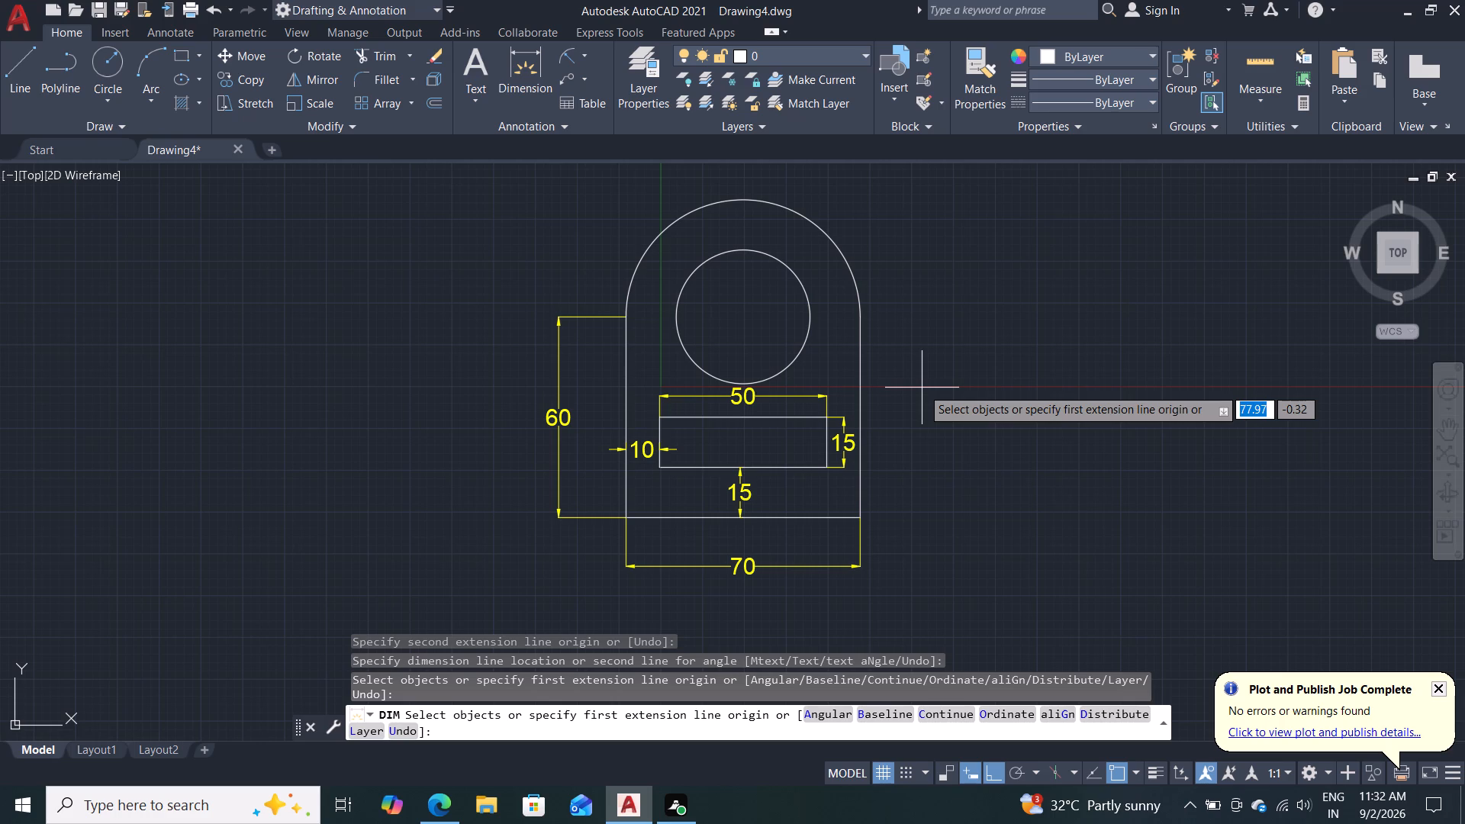
pyautogui.press('Escape')
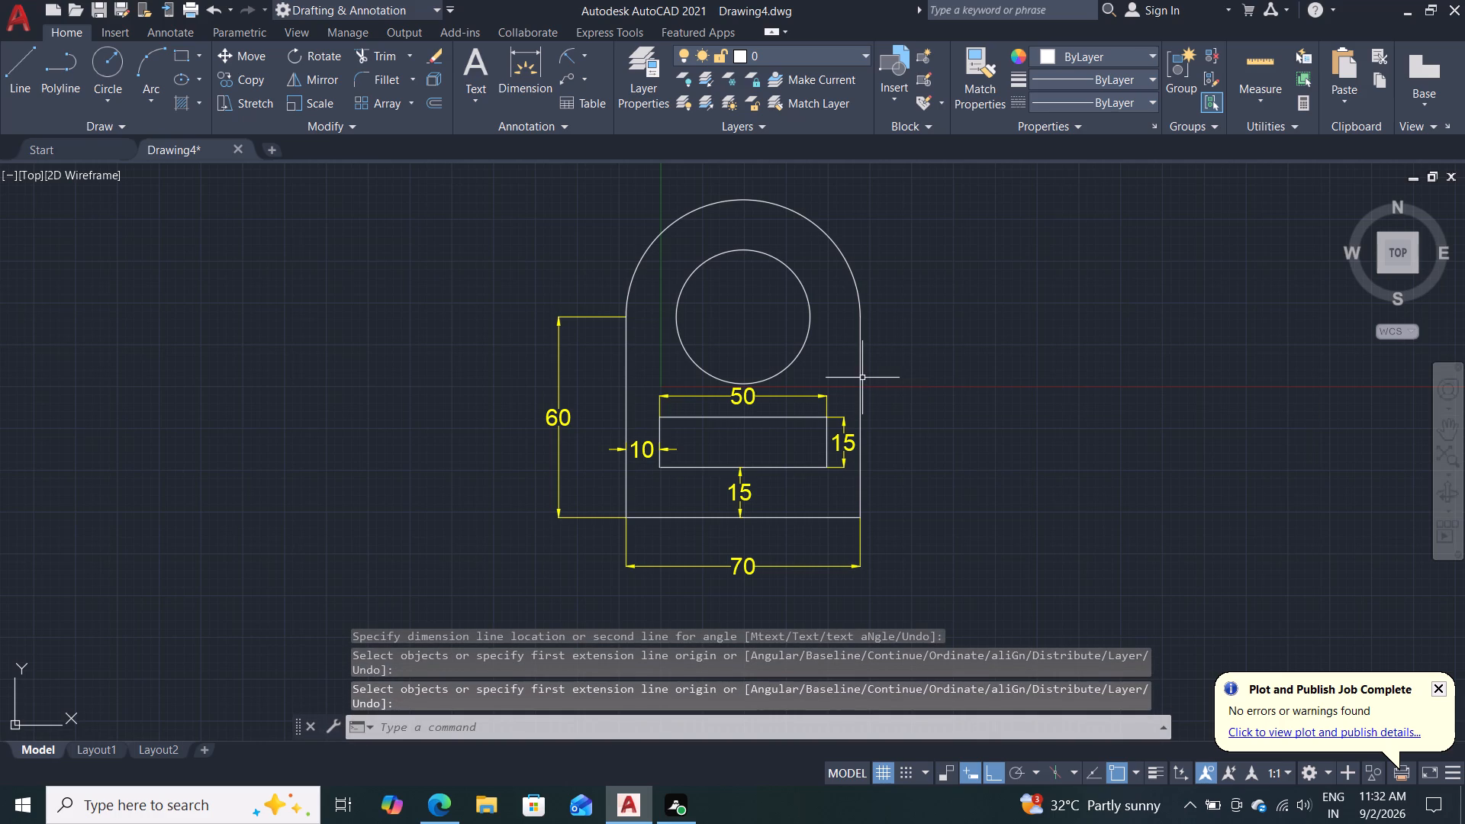
# Add a radius dimension to the circular hole, placing its text above and to the right of the circle.
pyautogui.click(586, 57)
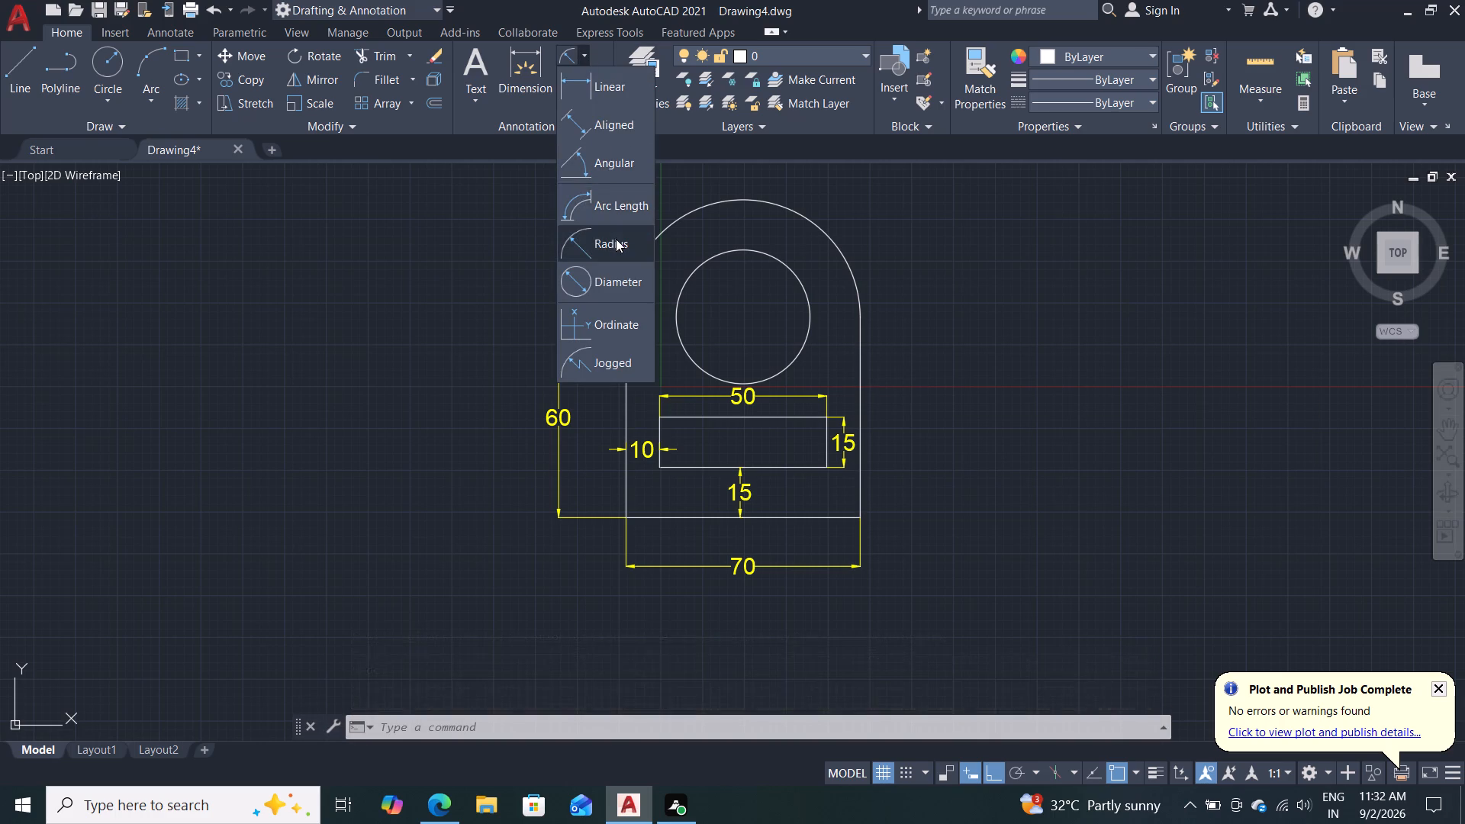
pyautogui.click(616, 239)
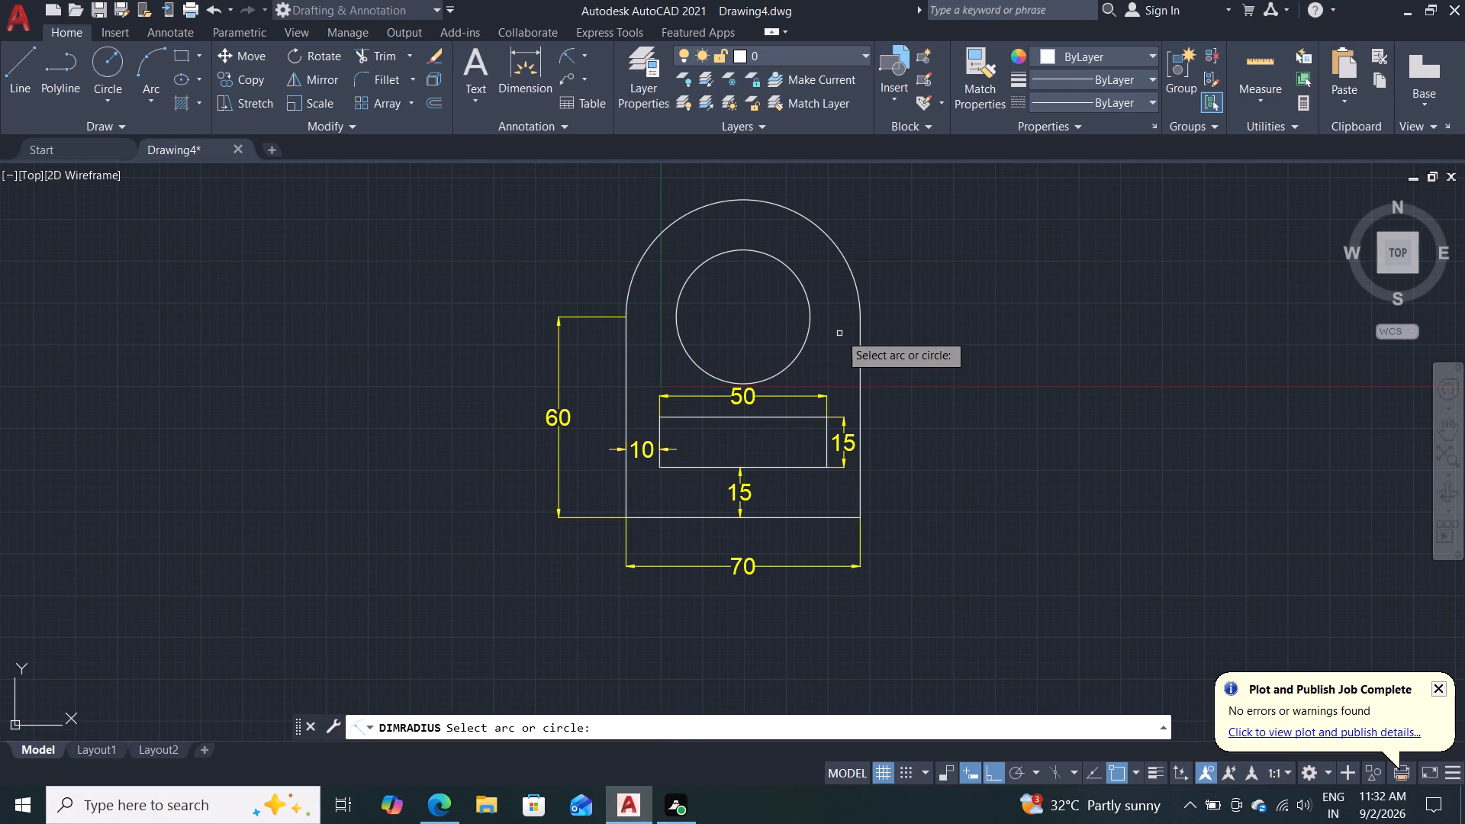
pyautogui.click(808, 296)
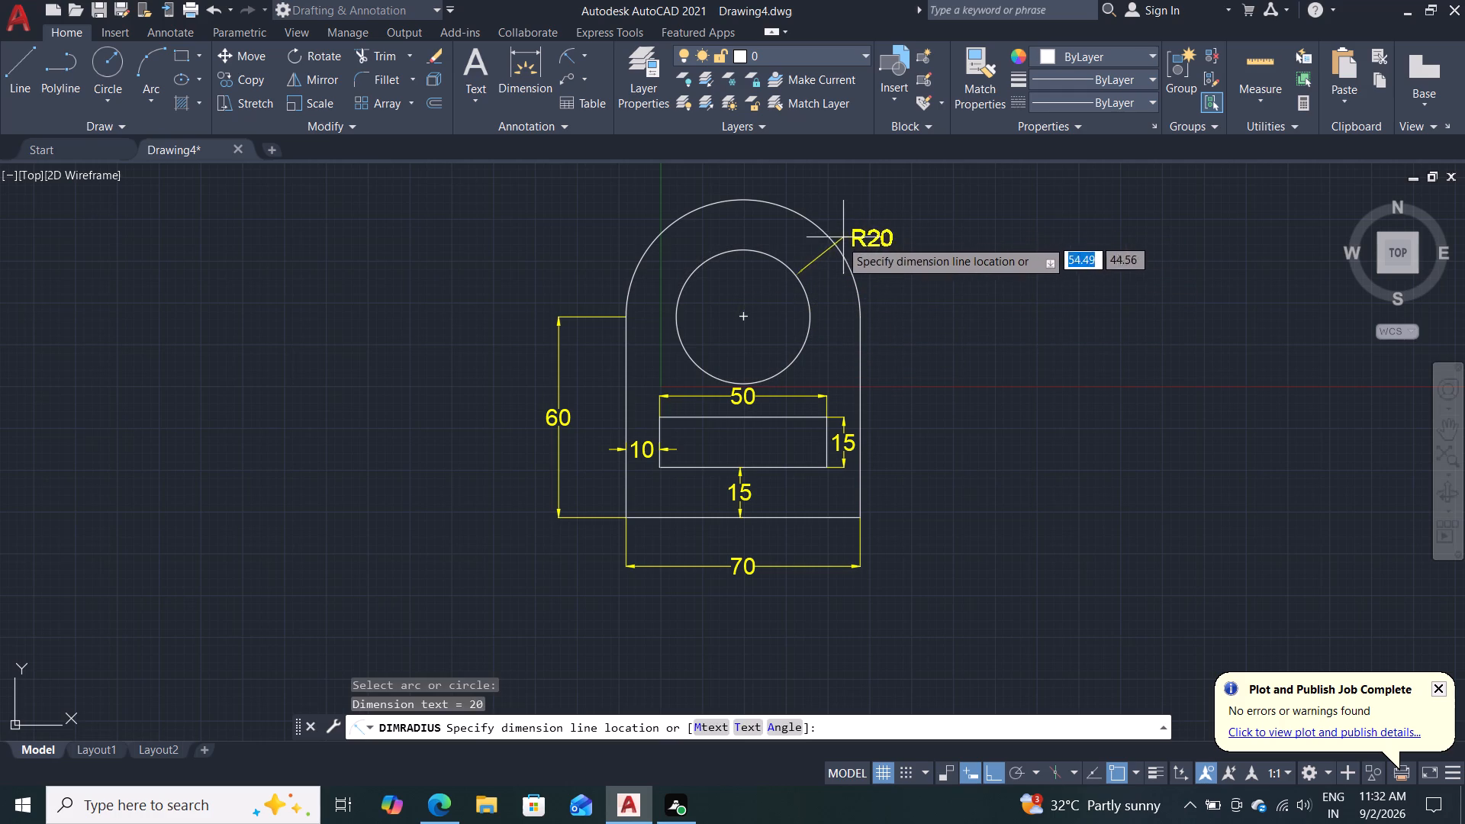
pyautogui.click(779, 242)
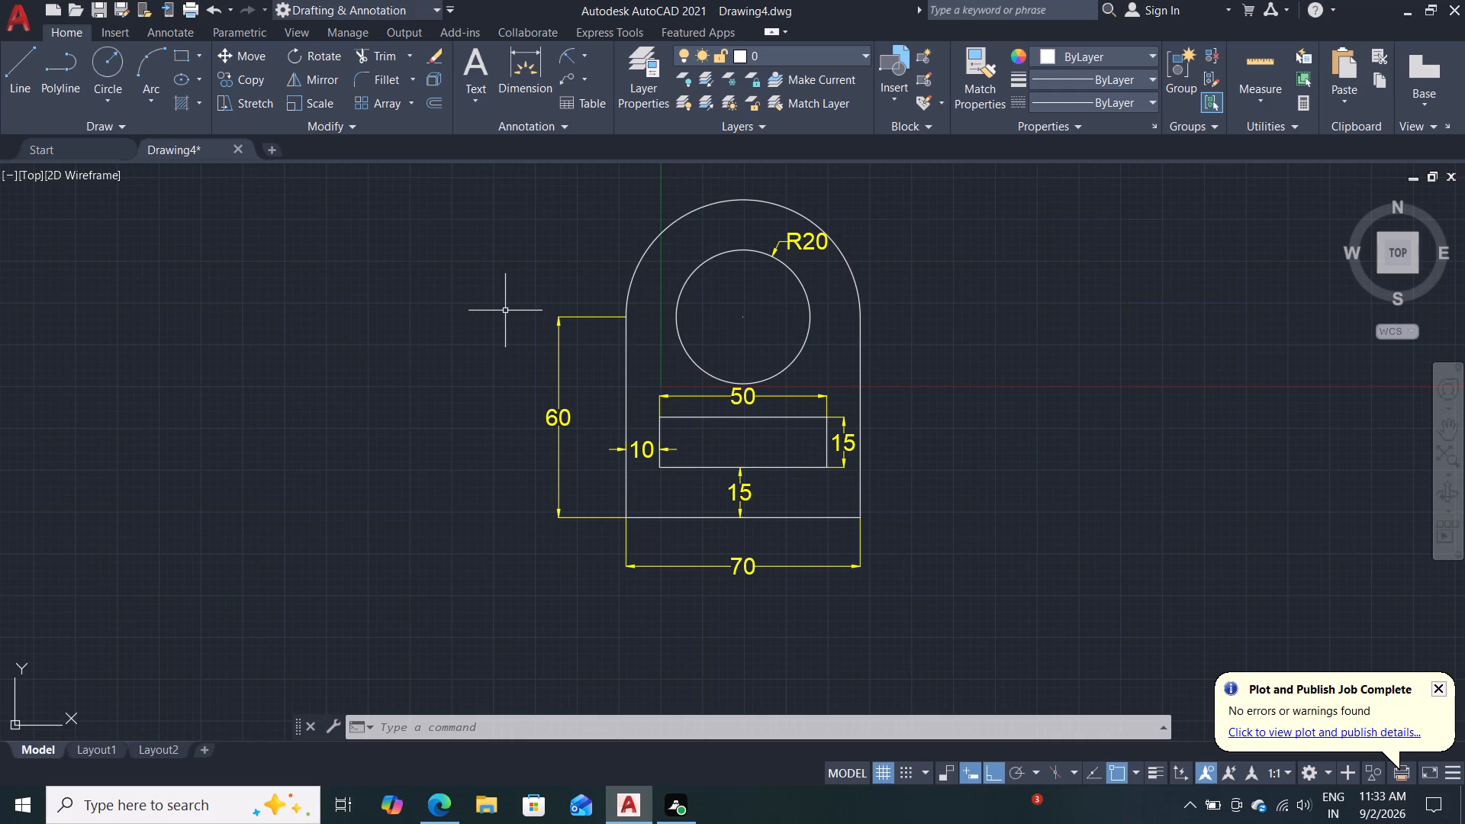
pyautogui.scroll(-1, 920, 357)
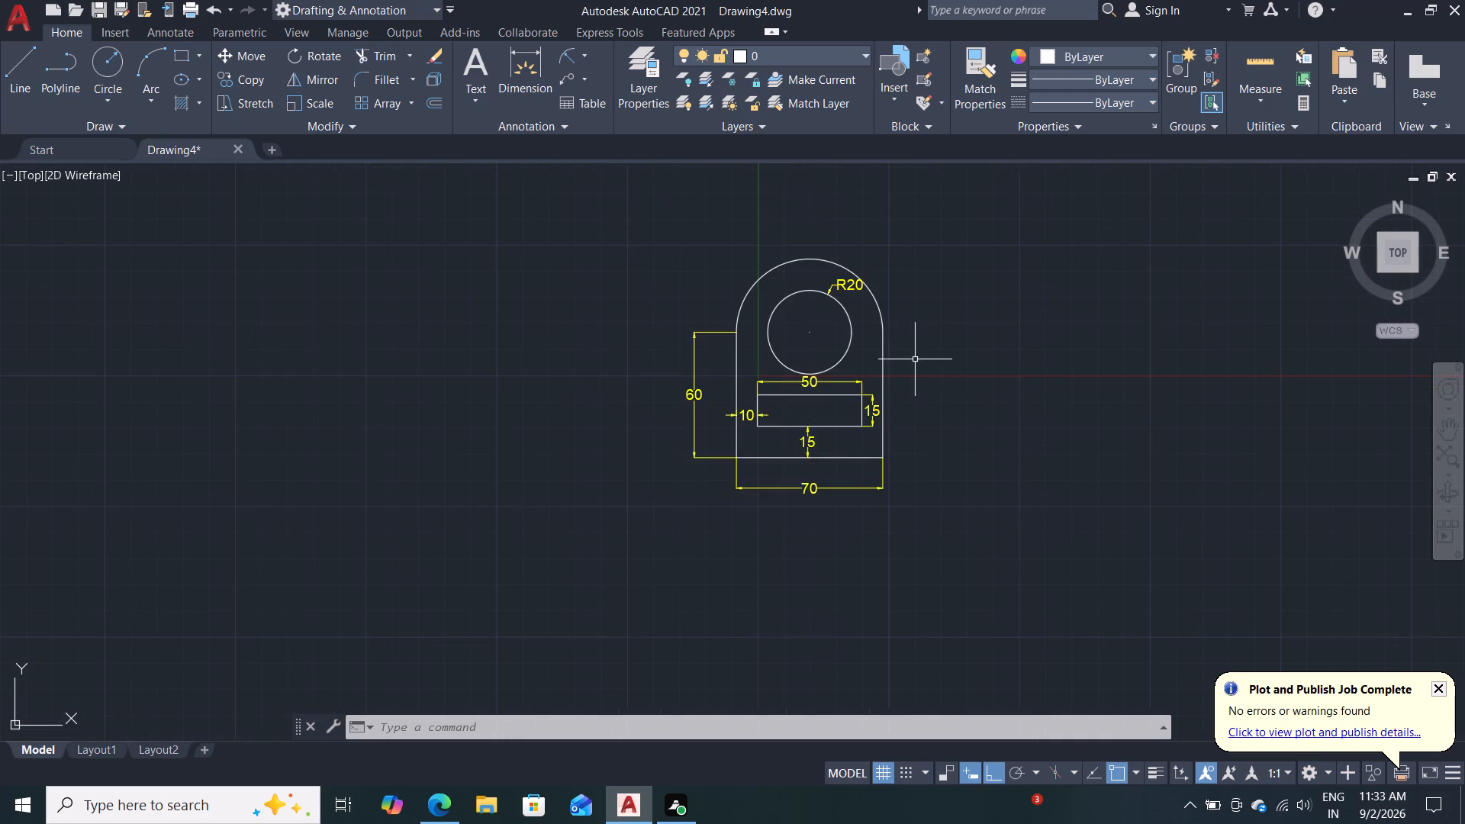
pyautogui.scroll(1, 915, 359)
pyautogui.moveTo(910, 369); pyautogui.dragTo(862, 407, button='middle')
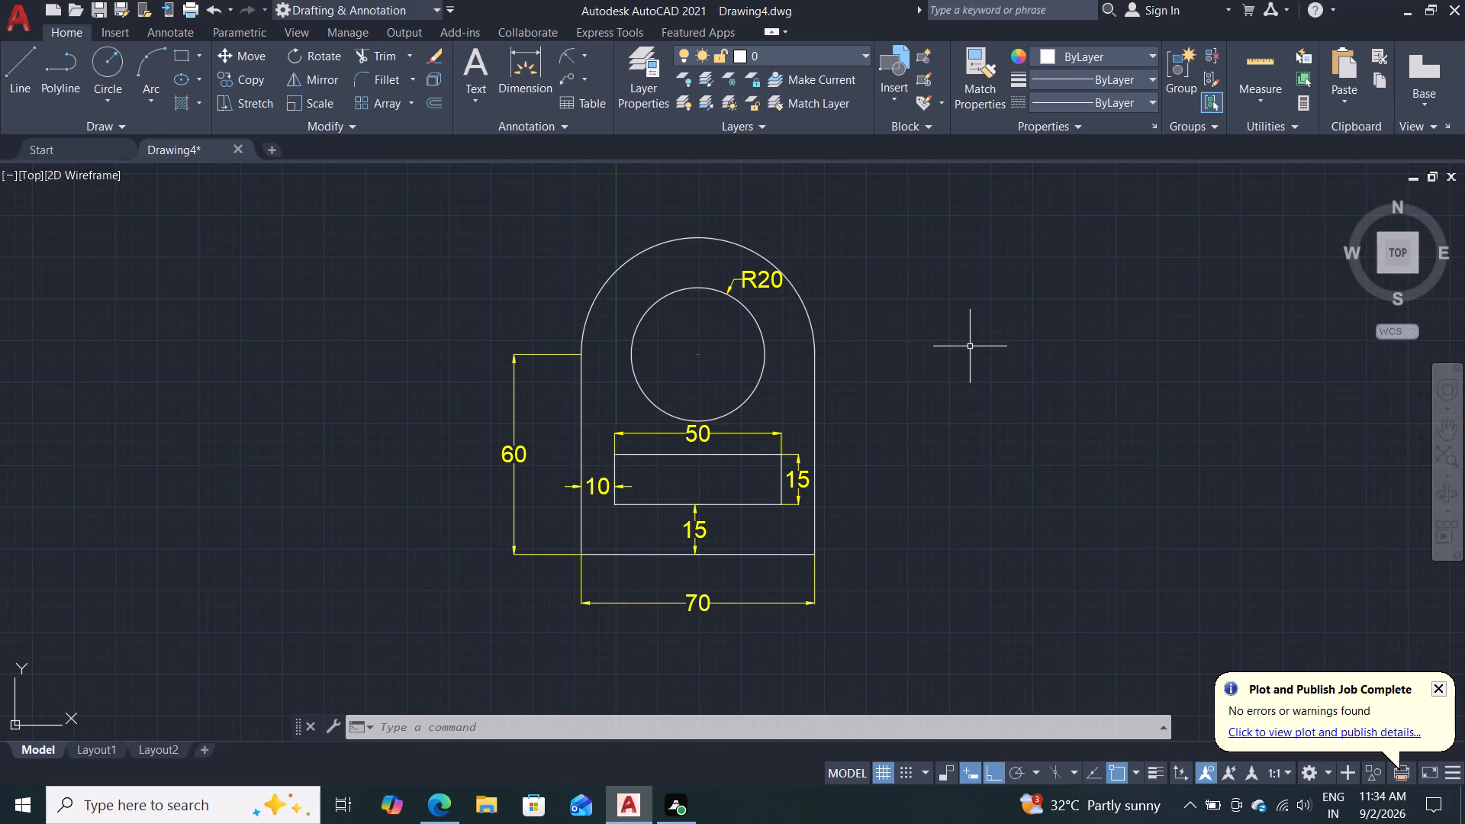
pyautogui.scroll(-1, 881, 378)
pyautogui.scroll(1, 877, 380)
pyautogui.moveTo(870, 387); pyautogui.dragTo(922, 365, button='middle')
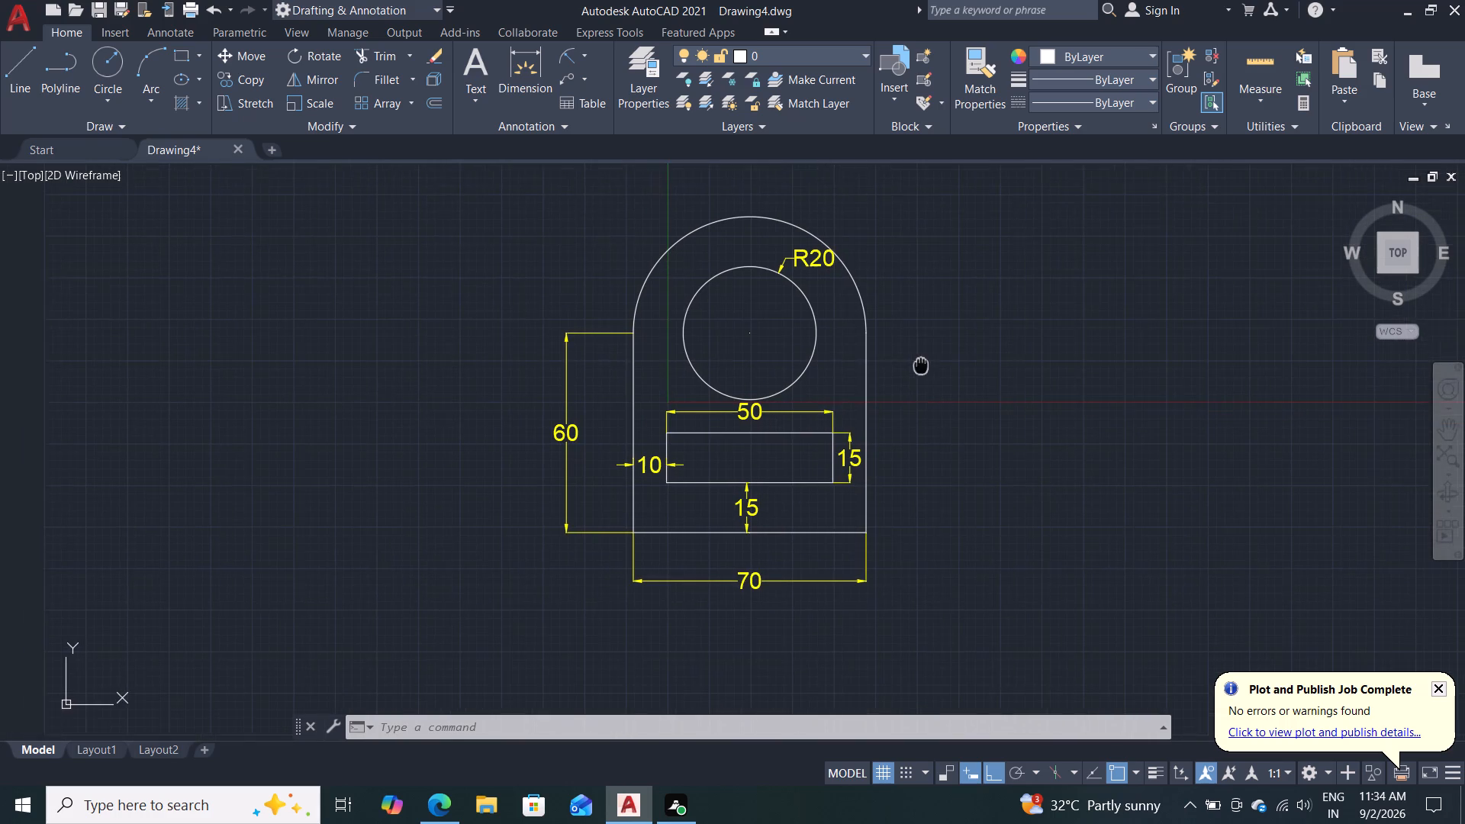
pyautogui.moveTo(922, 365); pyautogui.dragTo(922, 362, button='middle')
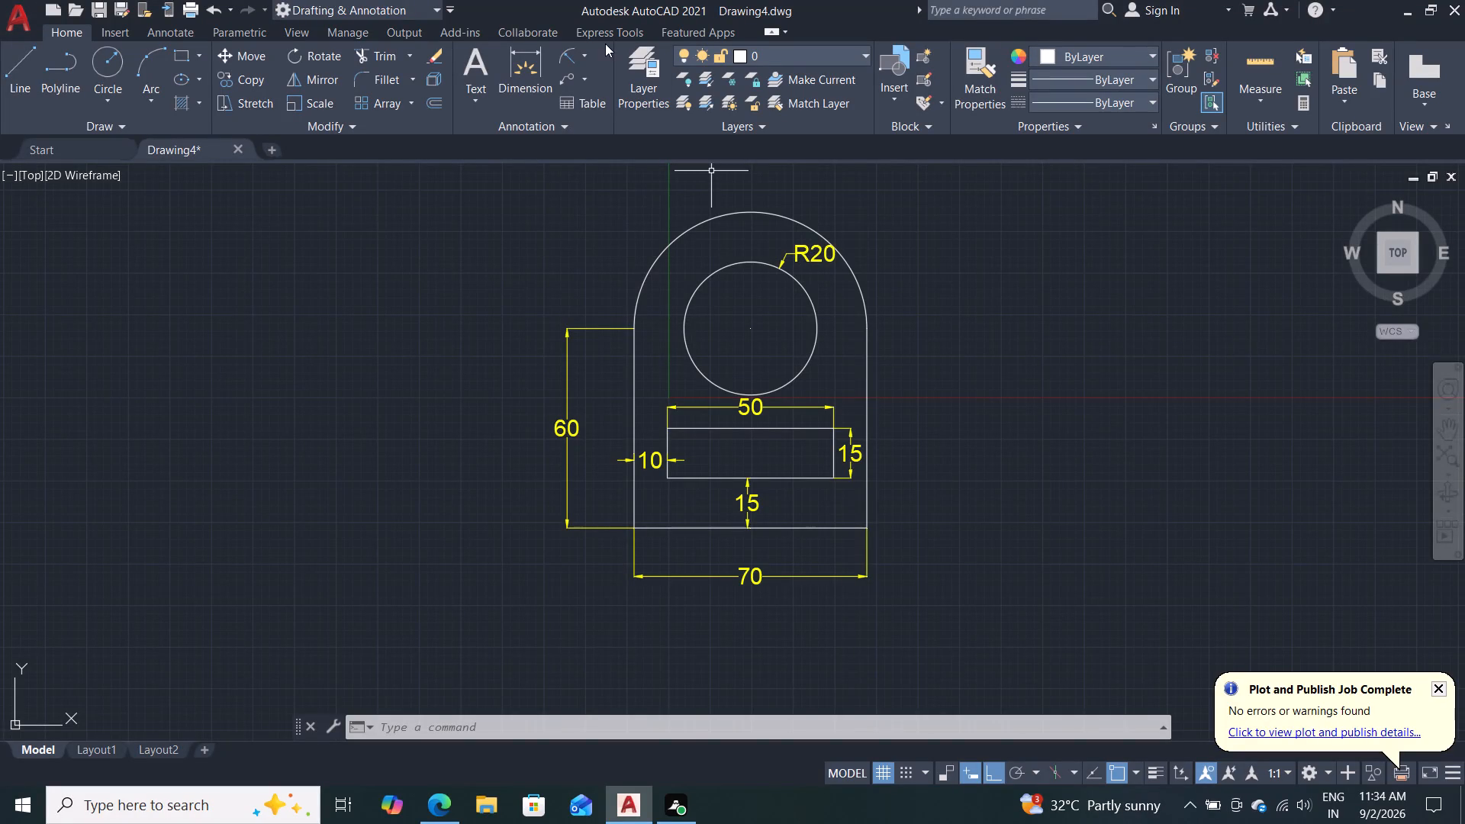
# Add a radius dimension to the rounded top arc, placing its text just outside the outline at the upper right.
pyautogui.click(569, 56)
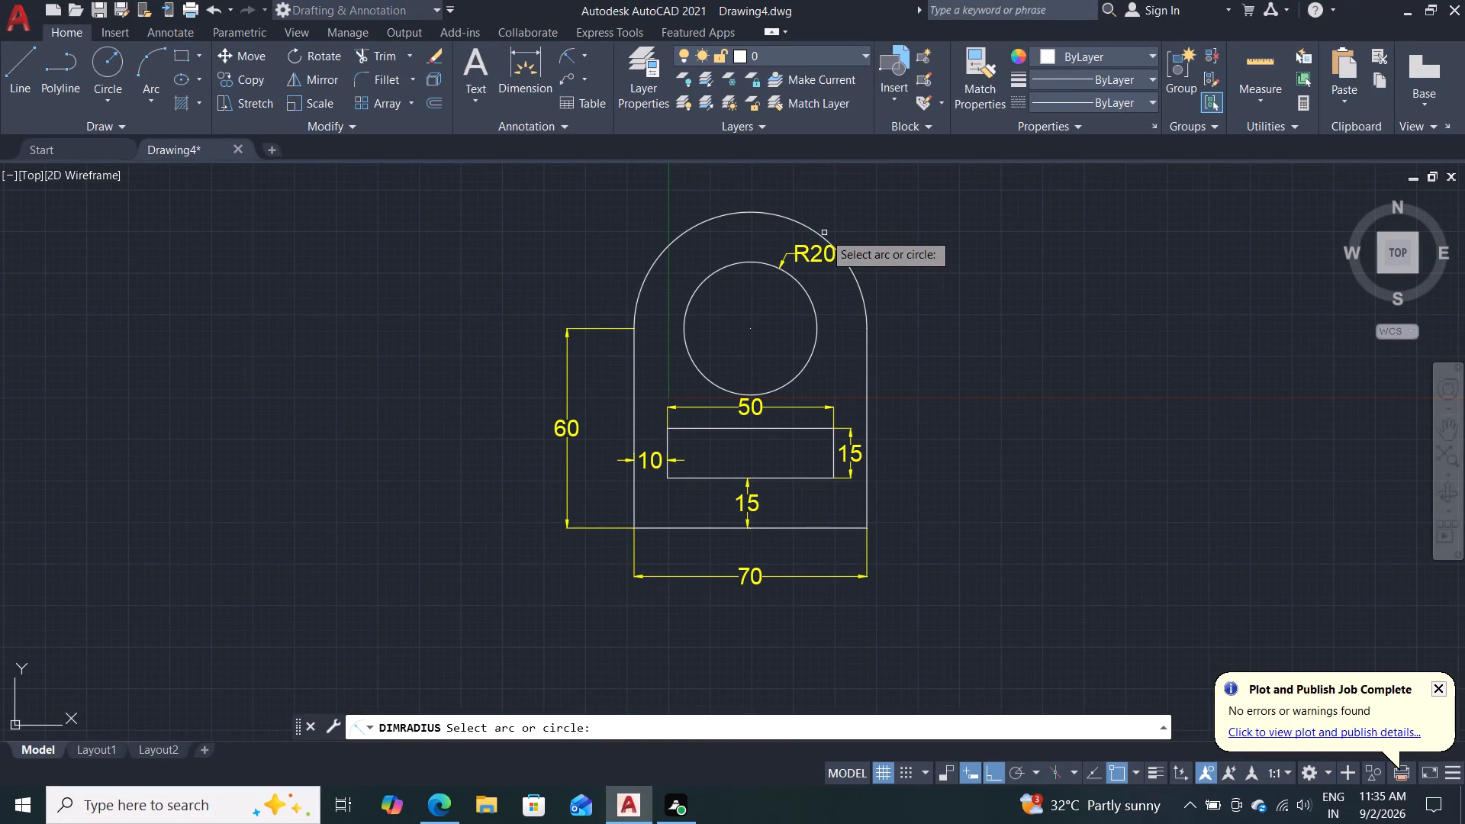
pyautogui.click(787, 214)
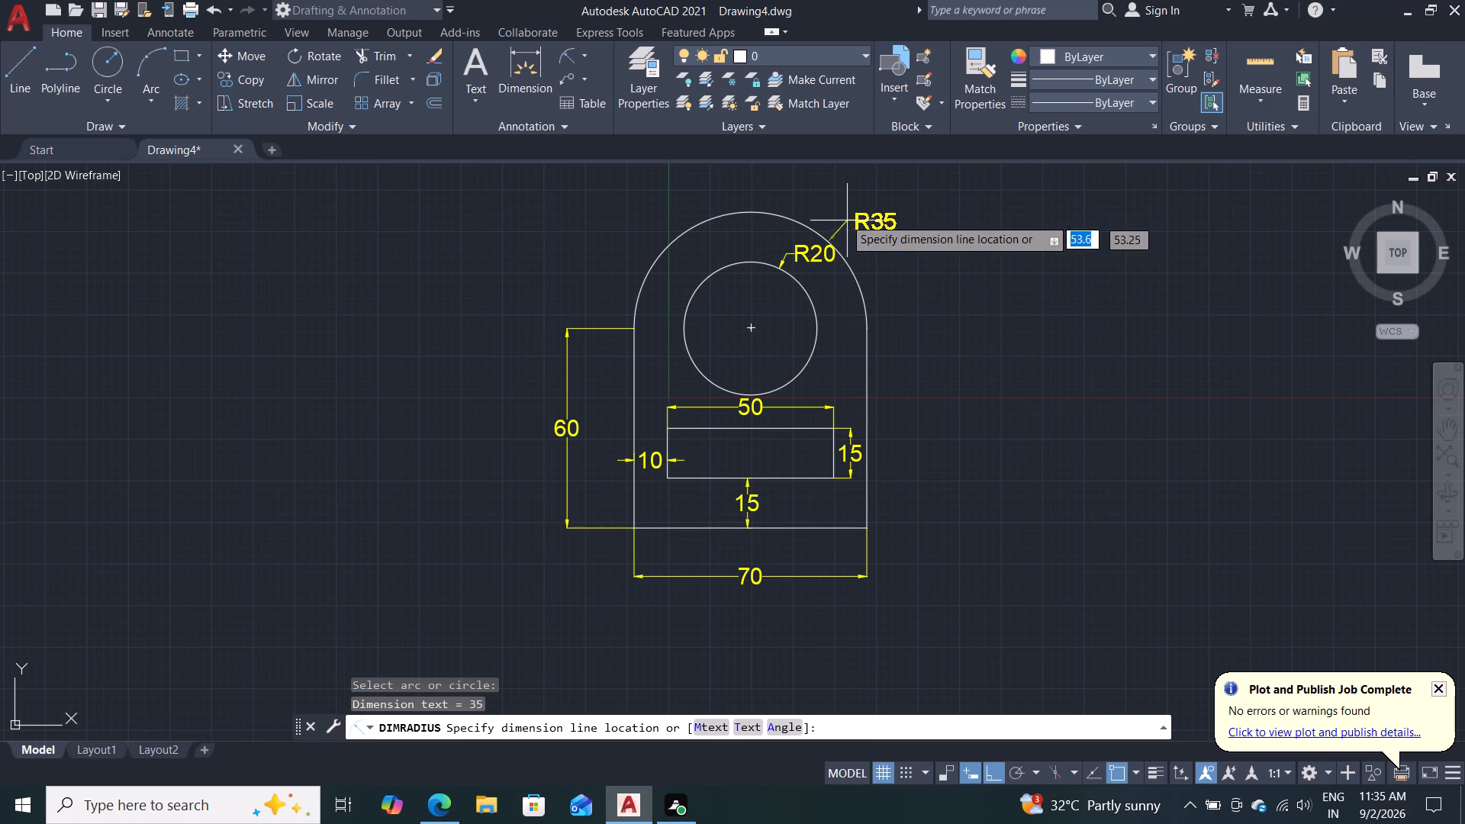
pyautogui.click(800, 207)
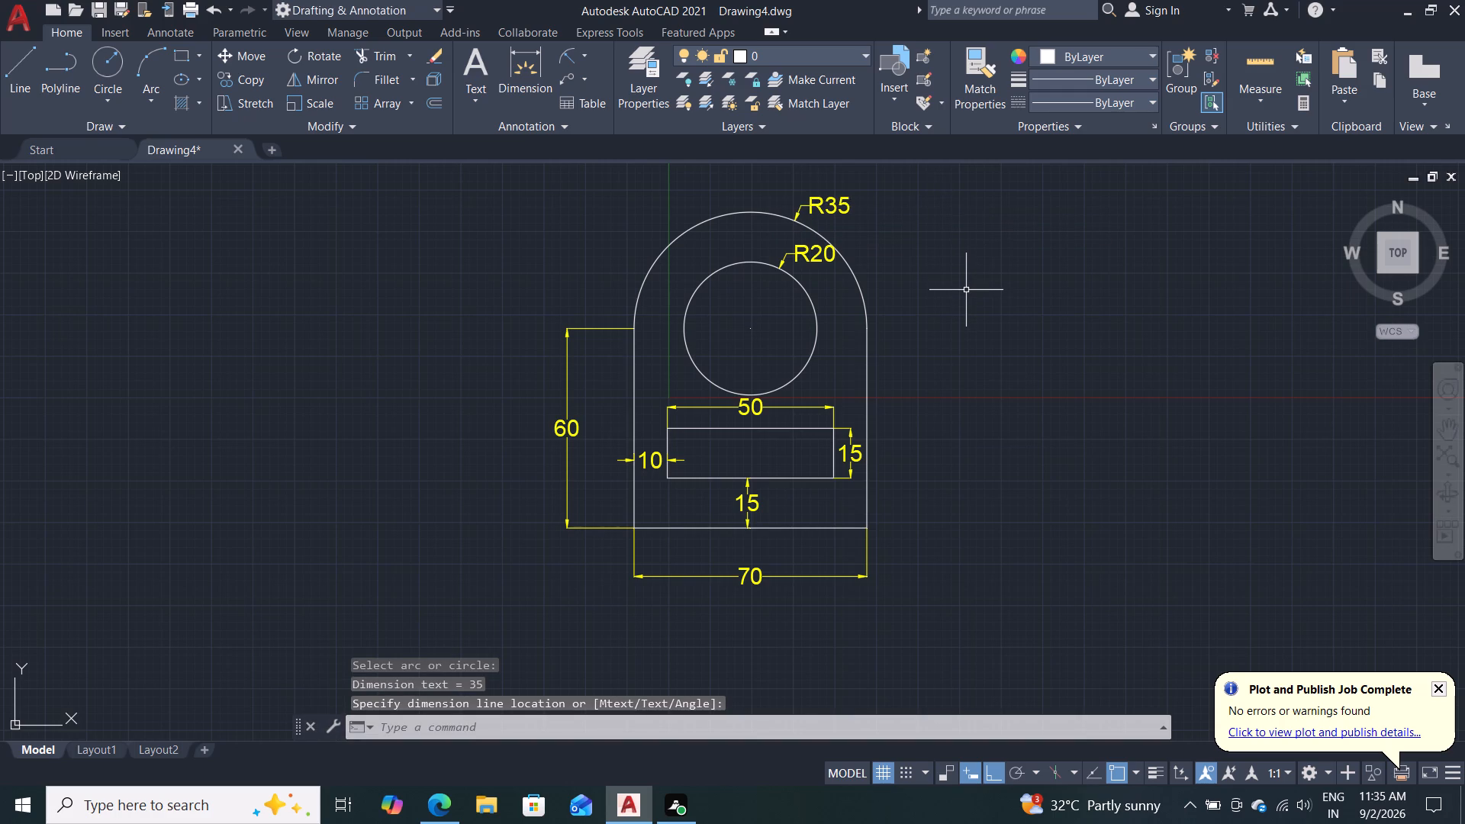
pyautogui.press('Escape')
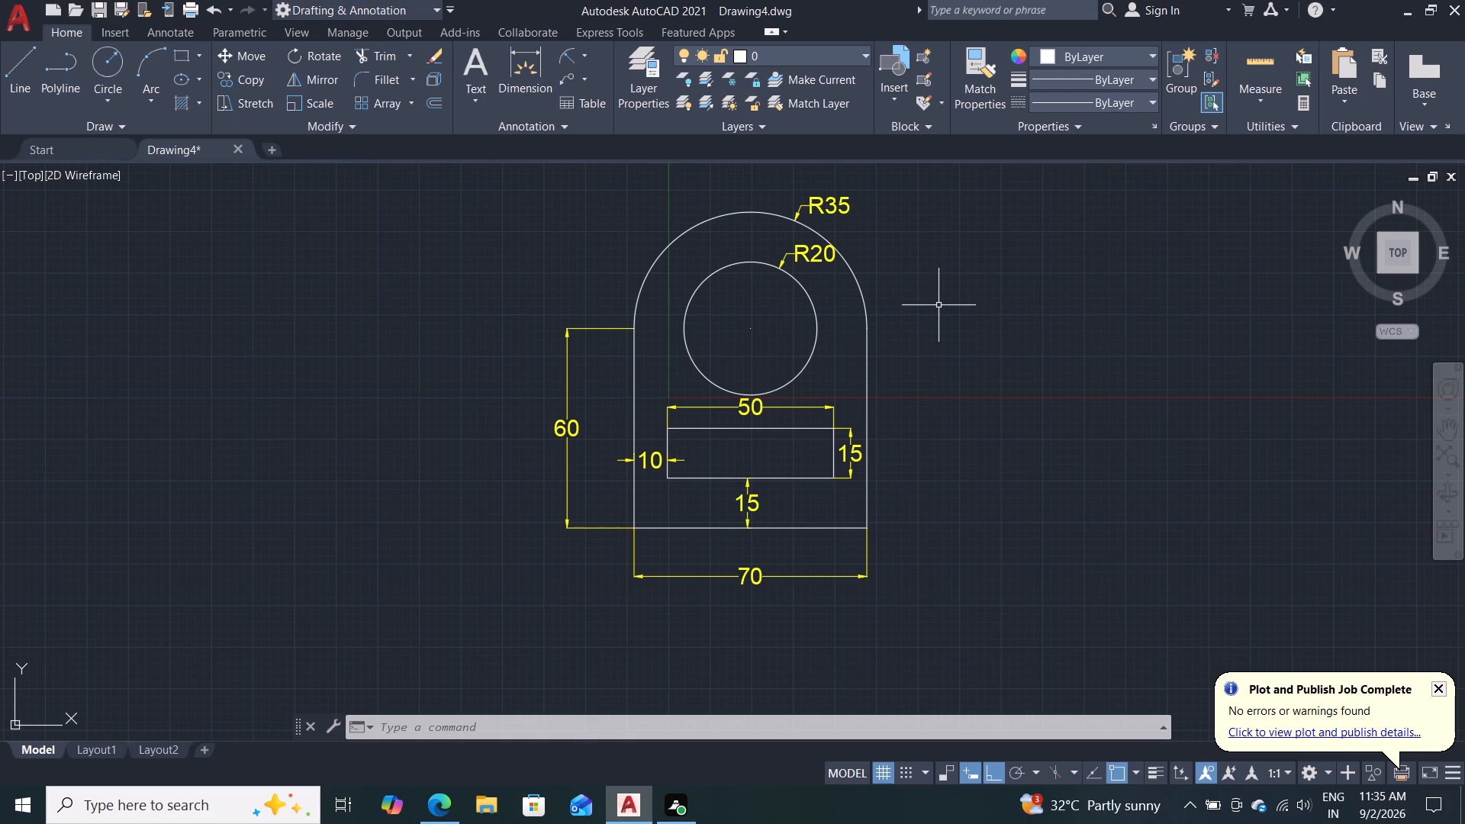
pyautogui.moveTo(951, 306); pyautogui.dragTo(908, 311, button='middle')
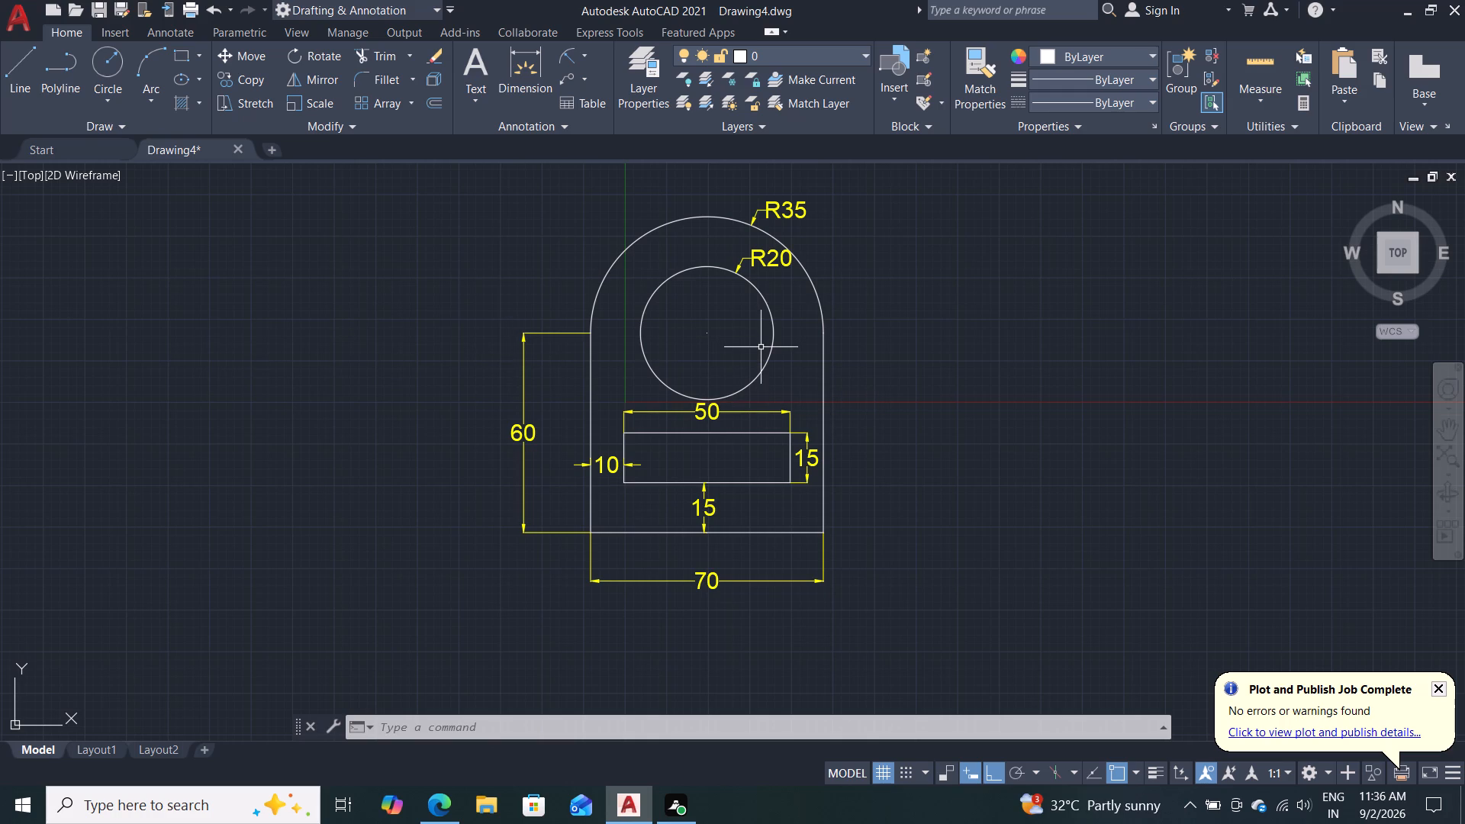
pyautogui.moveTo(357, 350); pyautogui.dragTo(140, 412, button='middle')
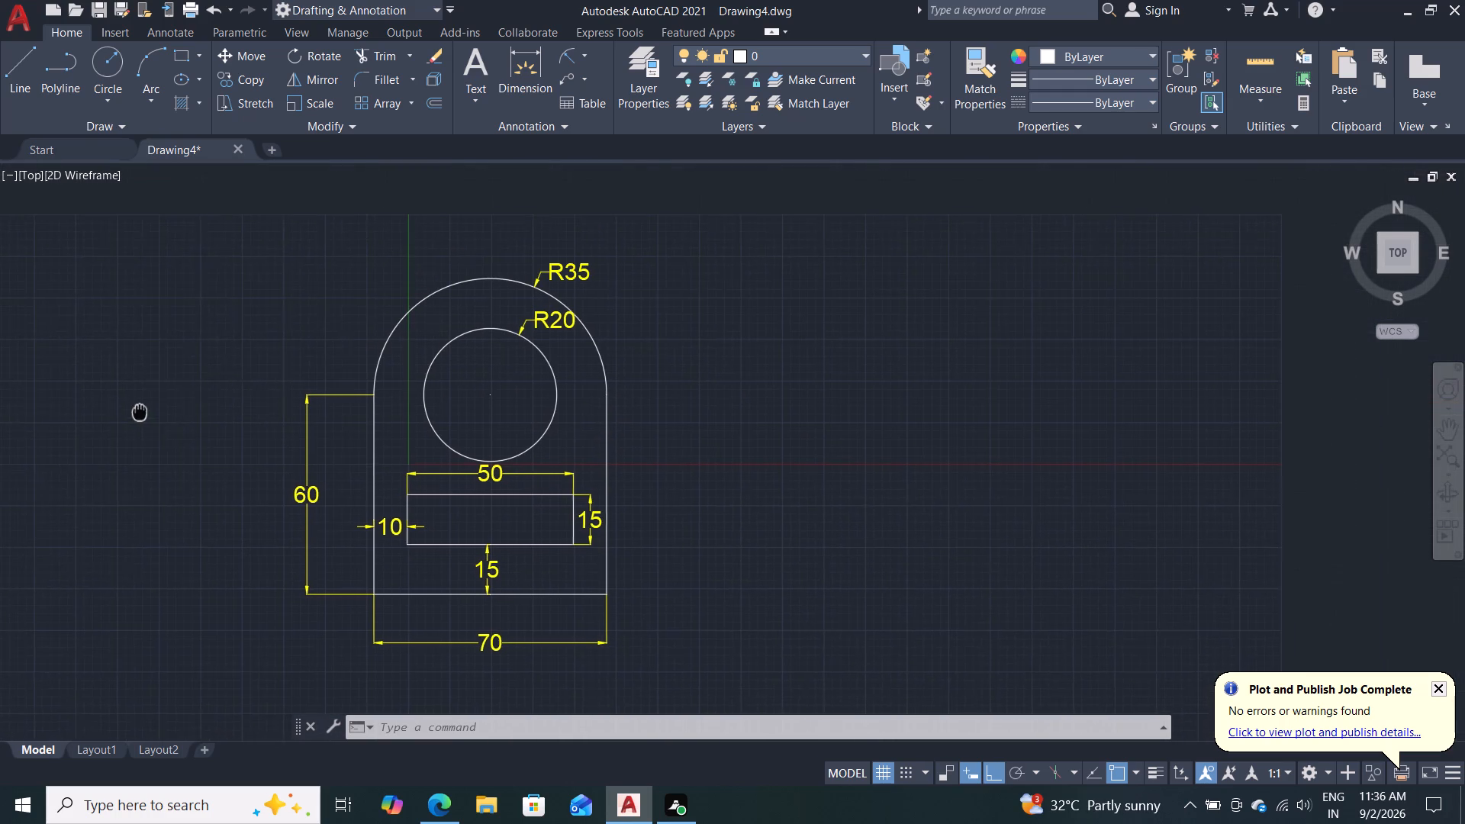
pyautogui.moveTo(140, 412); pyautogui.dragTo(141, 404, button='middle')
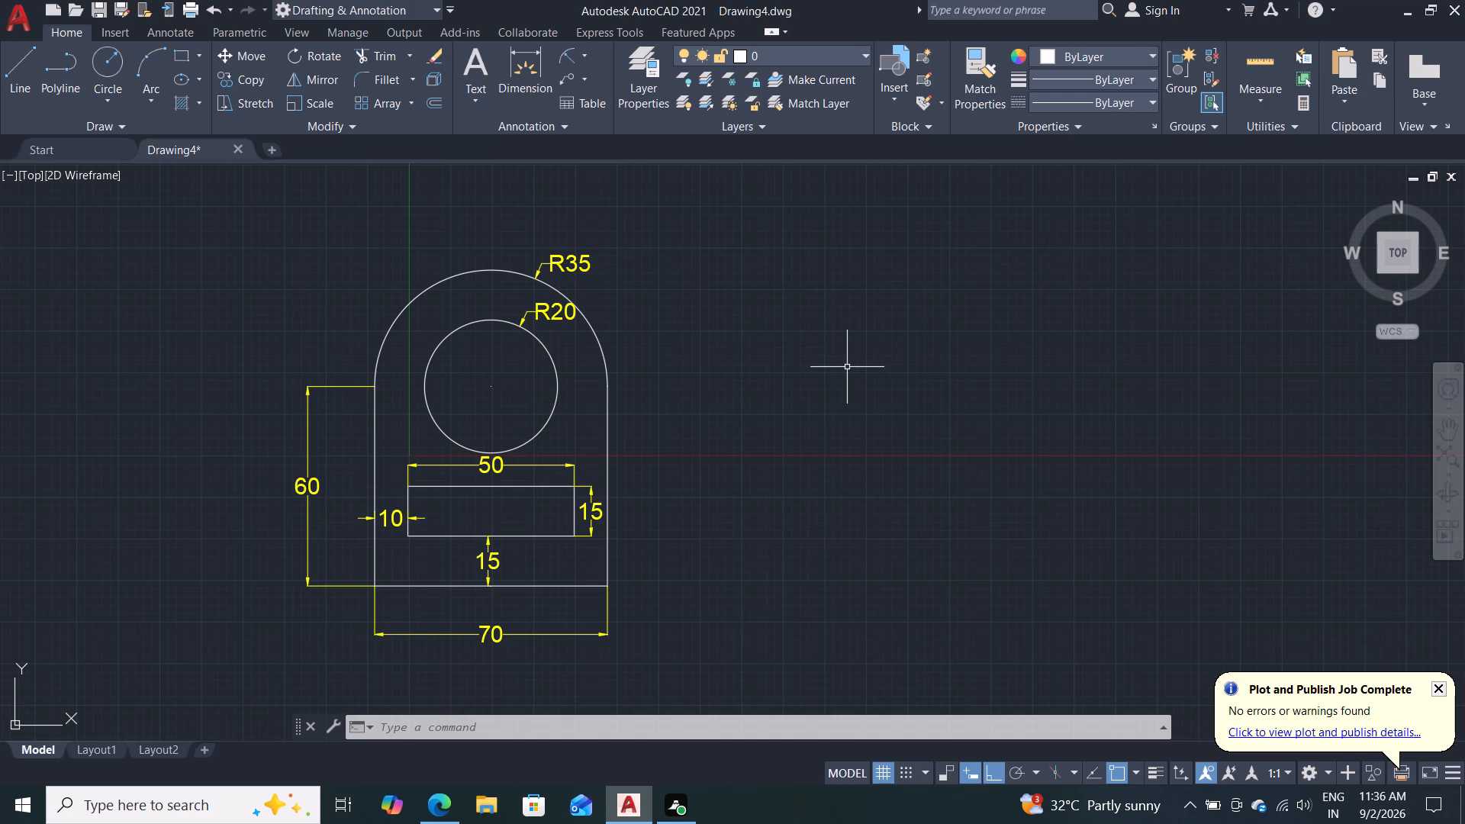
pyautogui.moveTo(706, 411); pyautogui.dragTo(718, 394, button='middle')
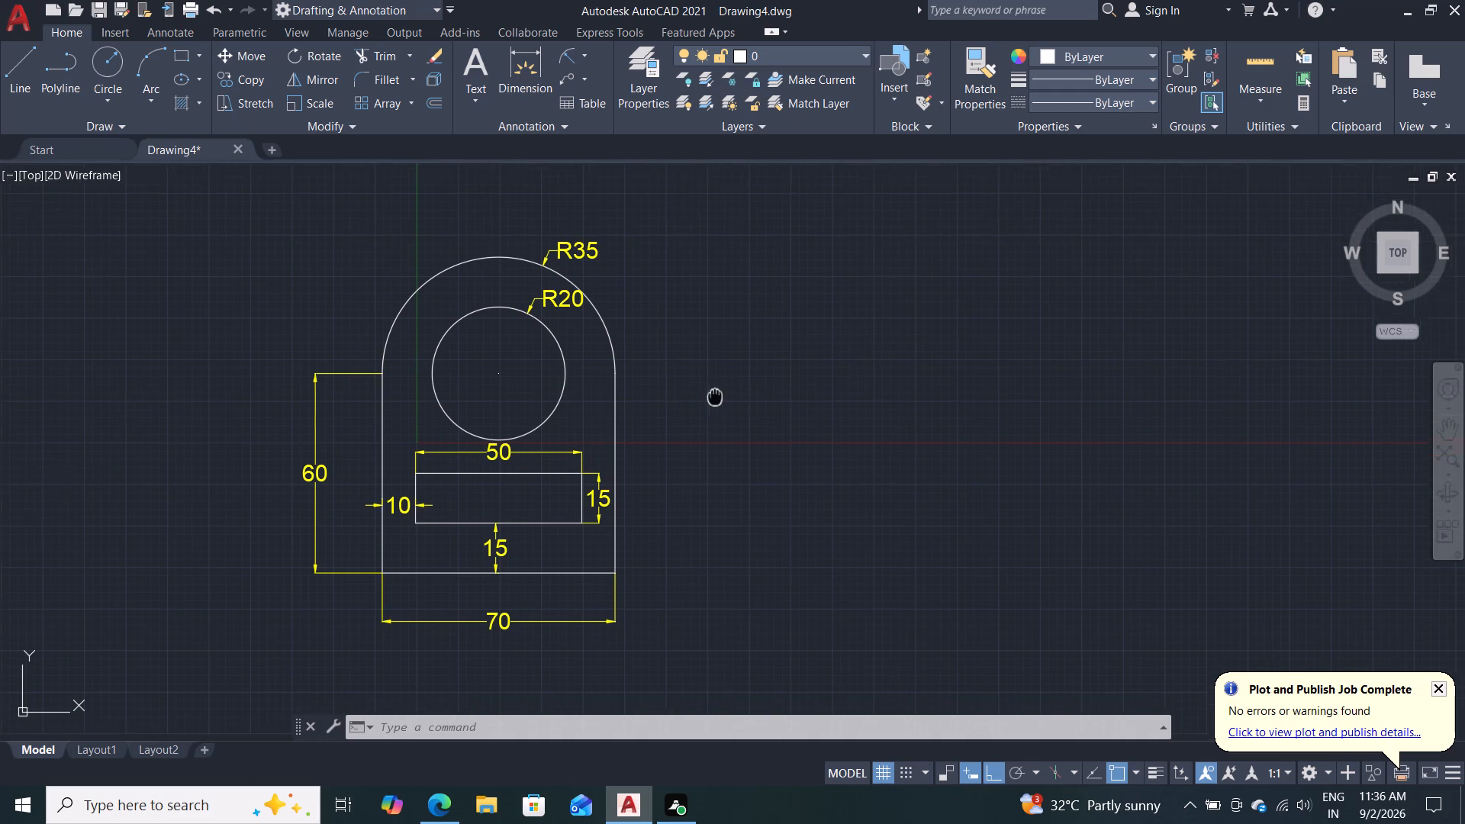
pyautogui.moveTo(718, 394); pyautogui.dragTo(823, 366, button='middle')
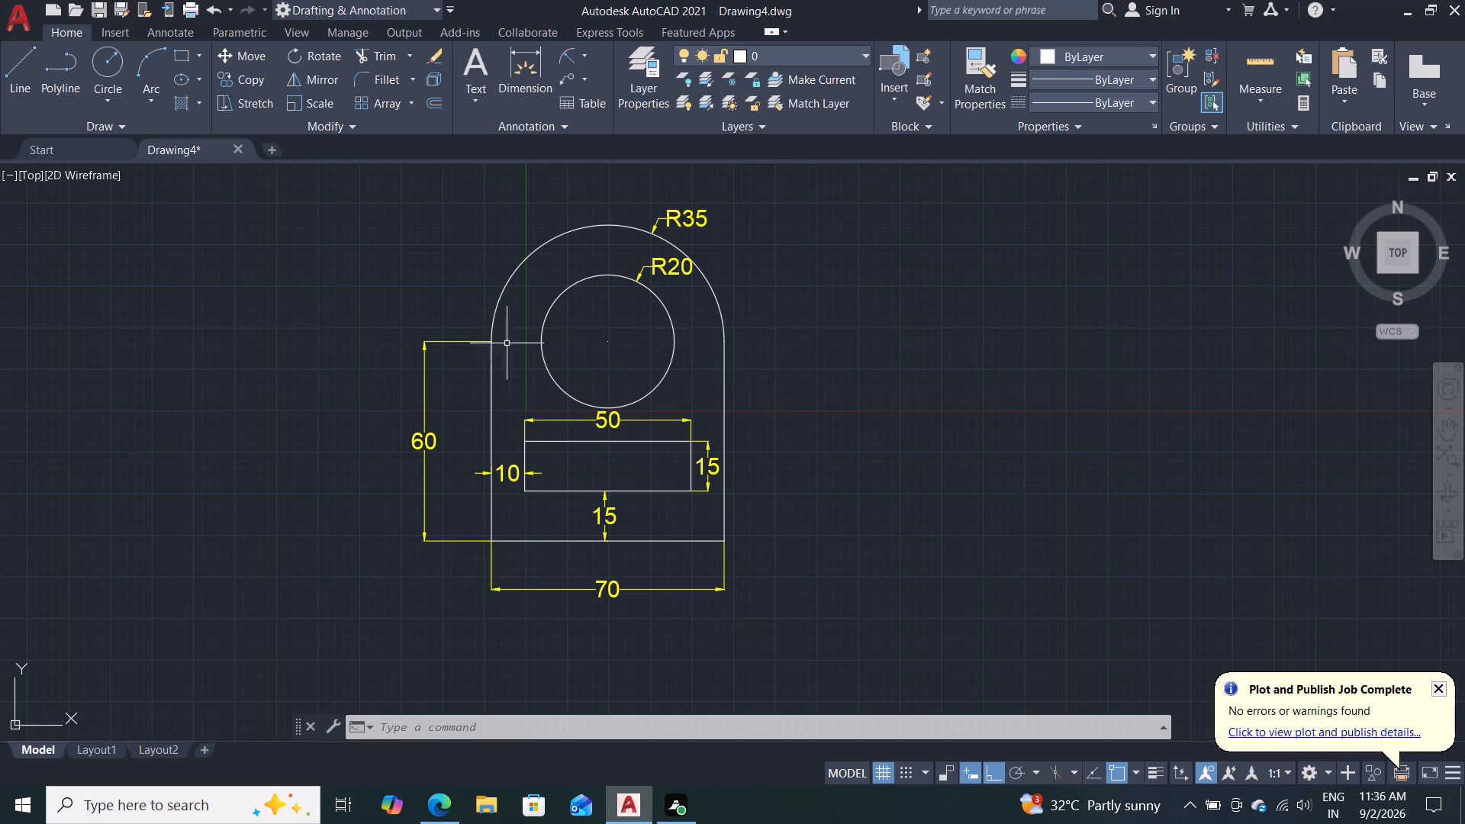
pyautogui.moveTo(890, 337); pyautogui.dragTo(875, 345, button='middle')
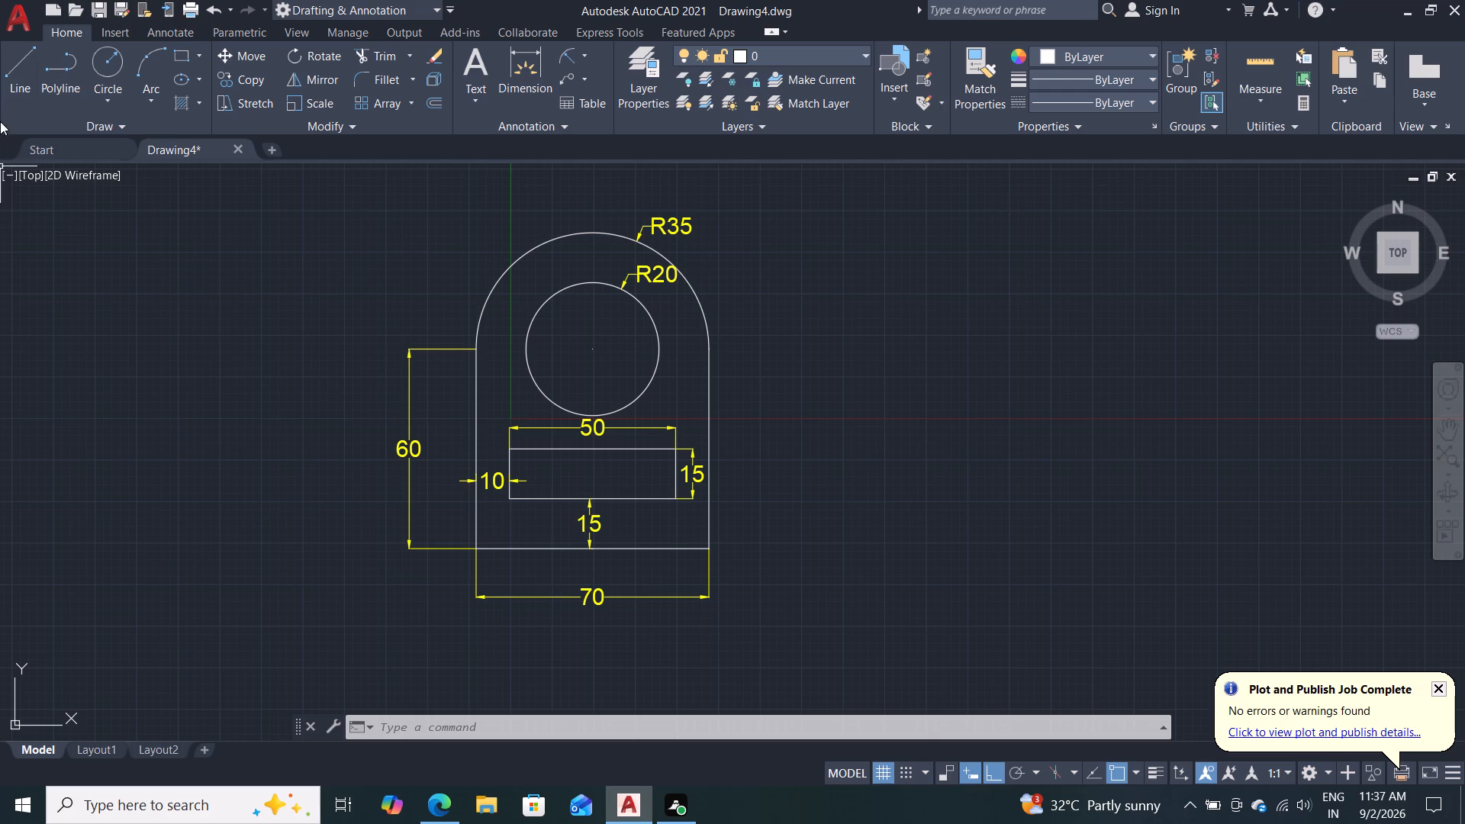
# Draw a closed rectangle of lines about 109 wide beside the dimensioned part, enabling object snap tracking to align its last corner.
pyautogui.click(27, 50)
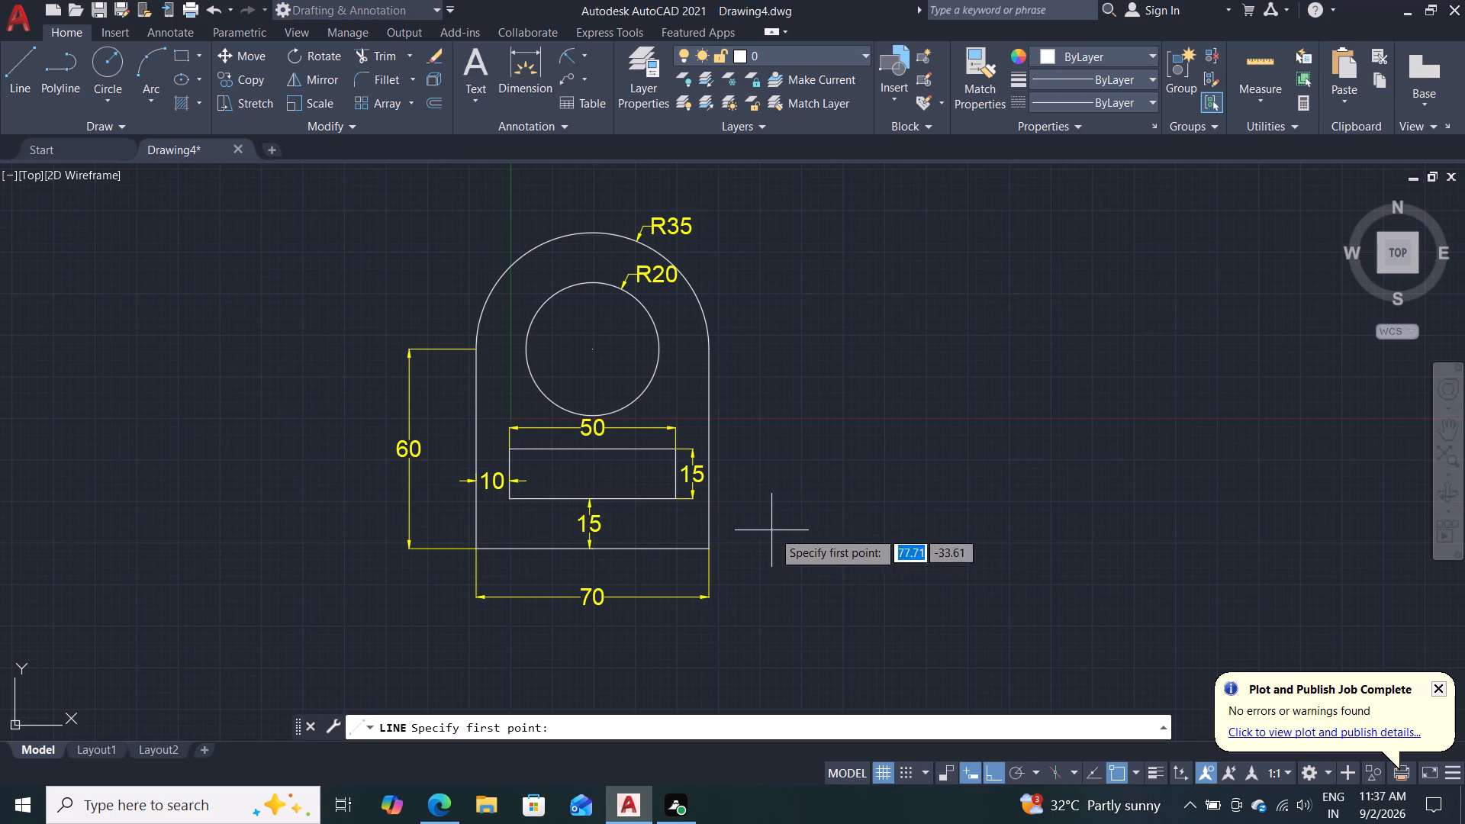
pyautogui.click(784, 541)
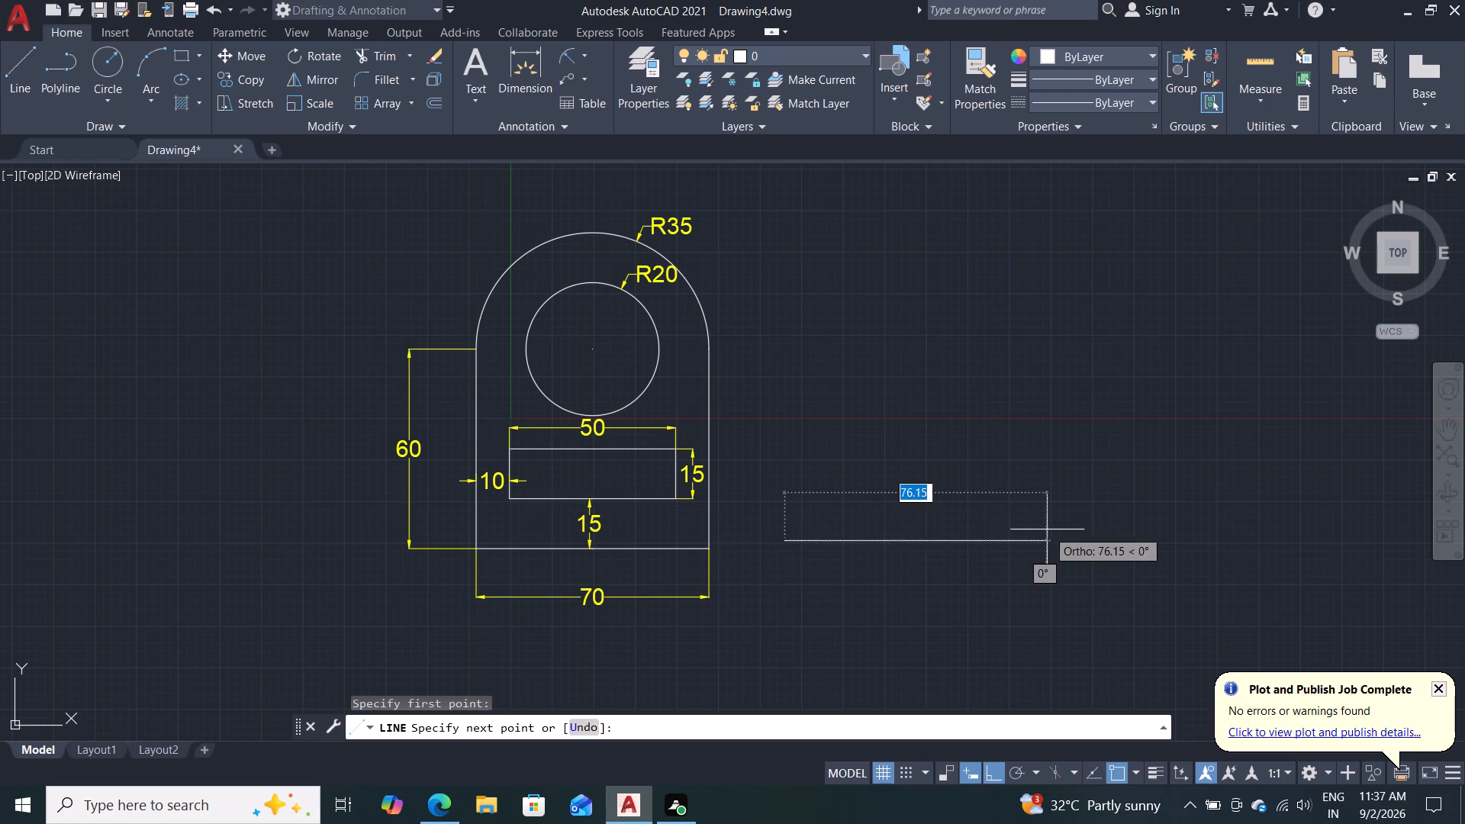
pyautogui.click(1147, 529)
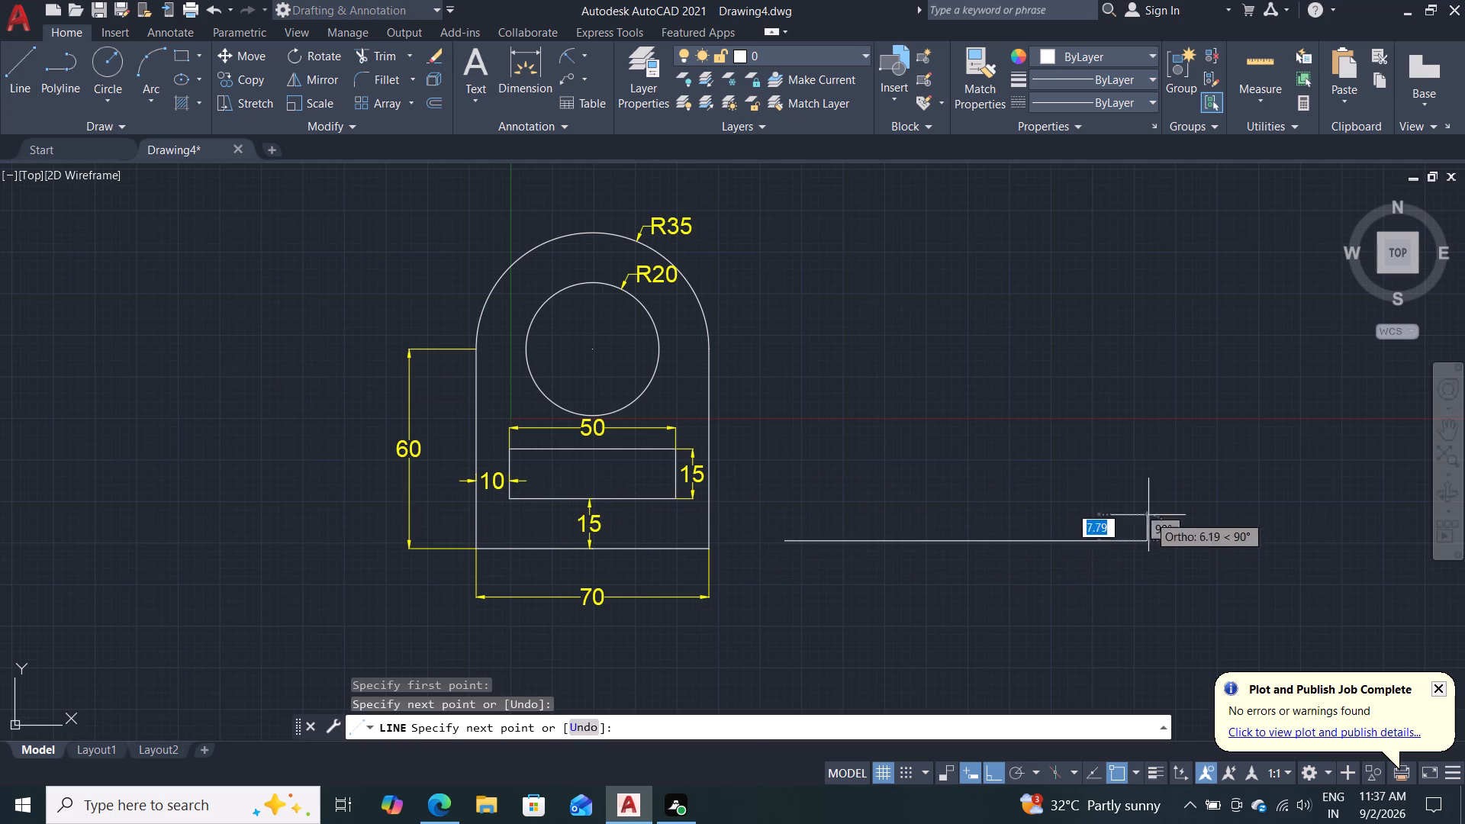
pyautogui.click(1135, 270)
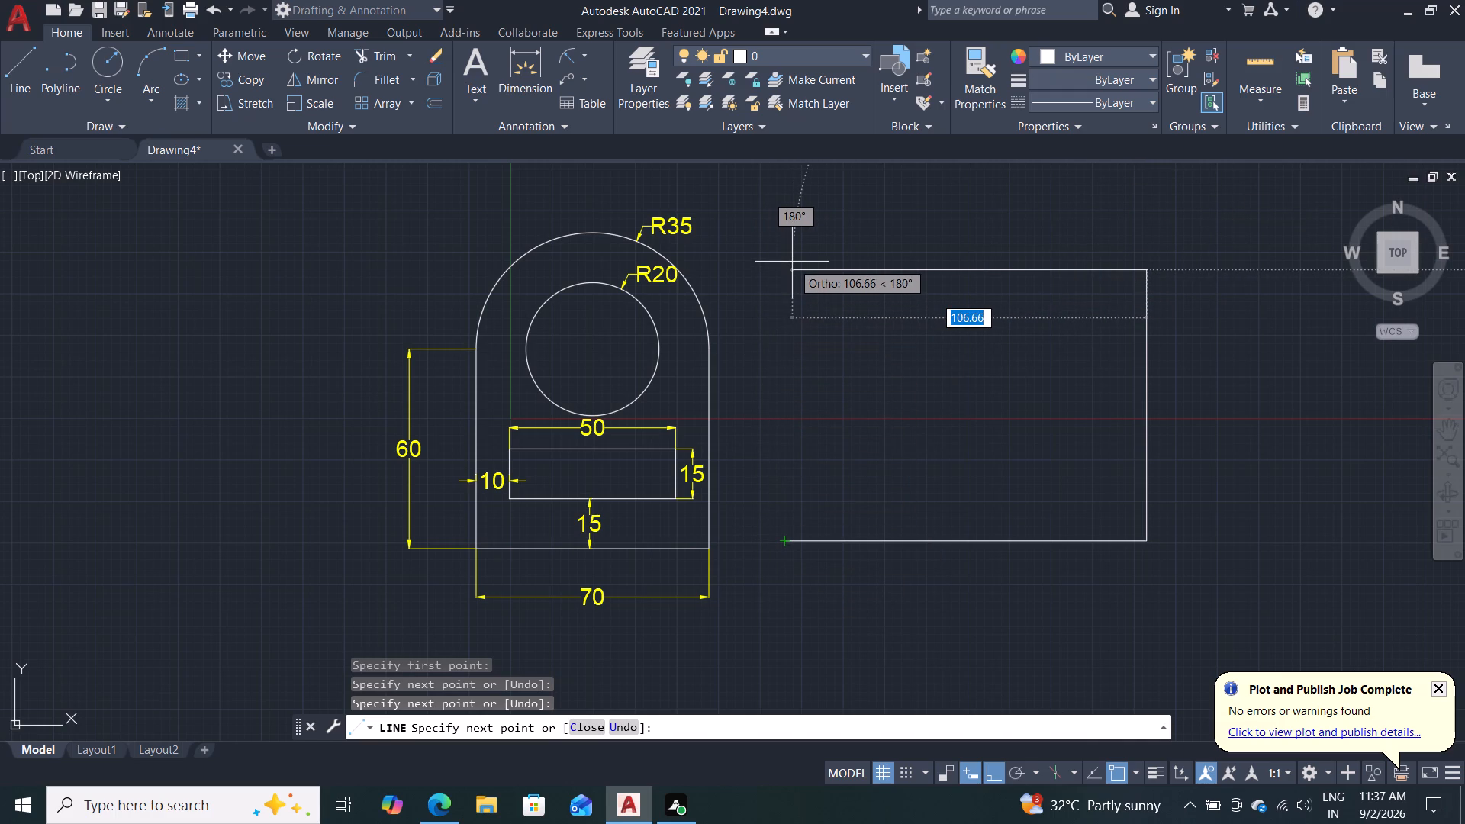
pyautogui.press('F3')
pyautogui.press('F3')
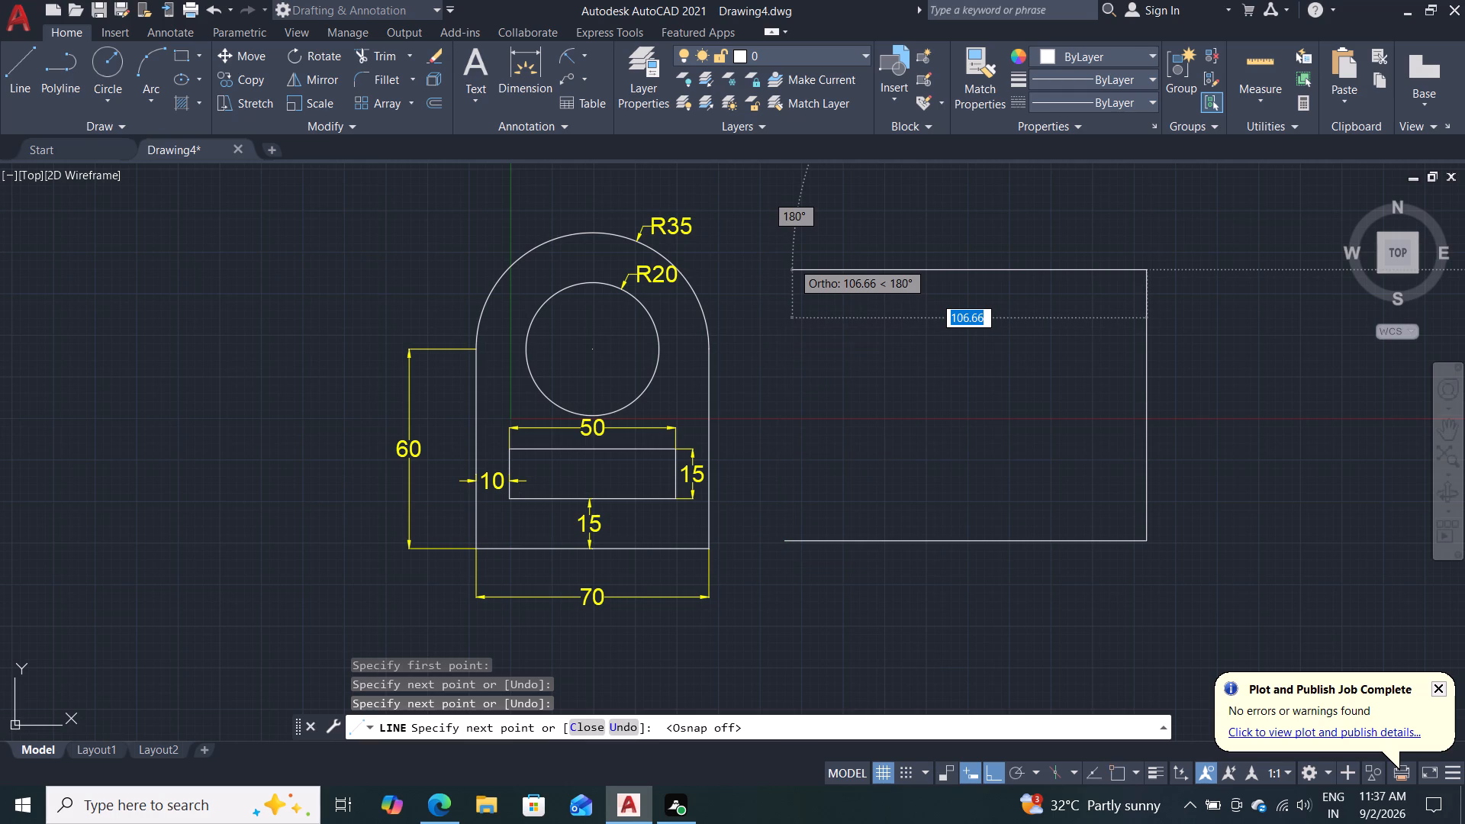
pyautogui.press('F11')
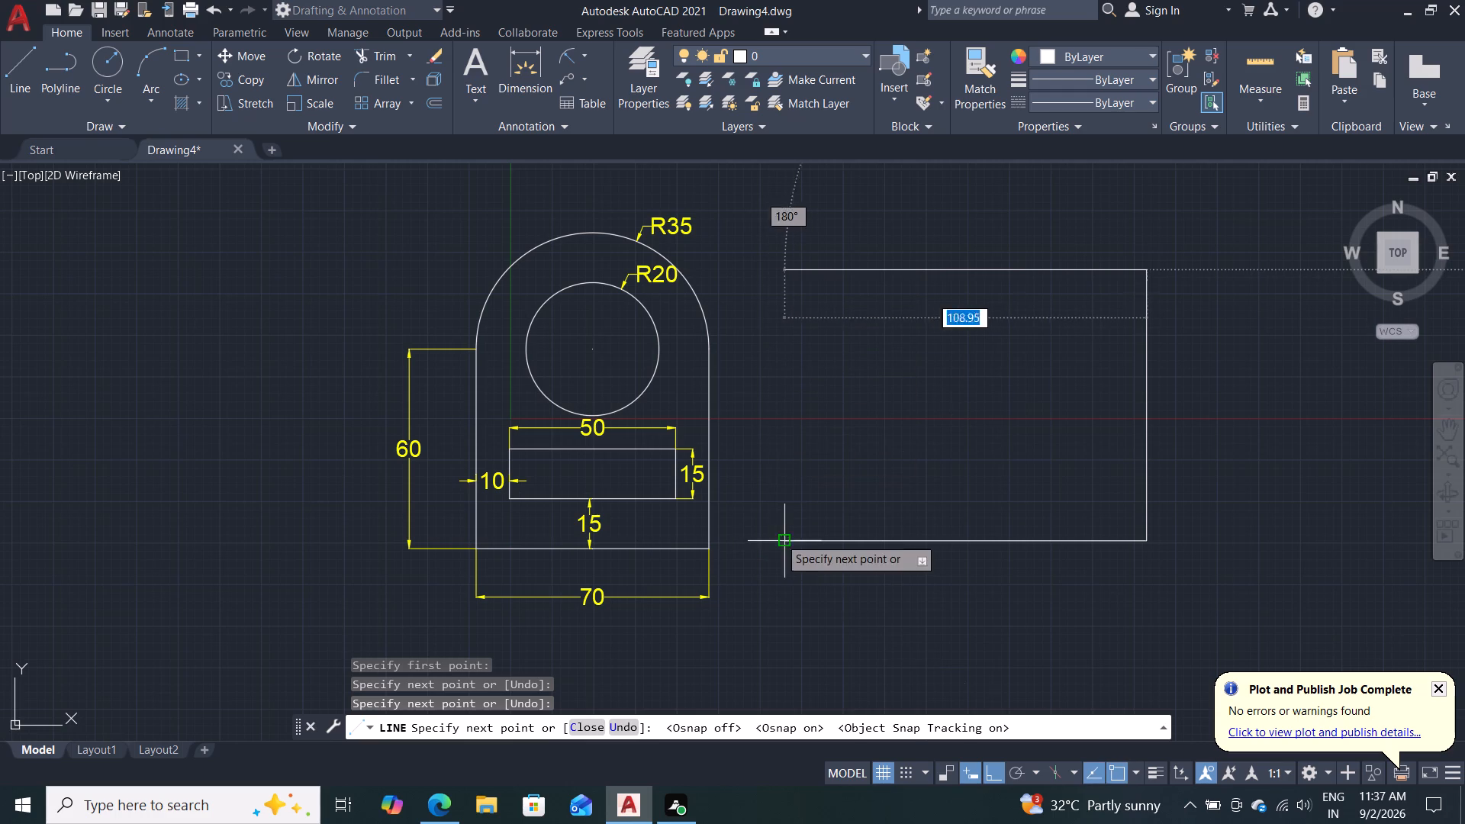
pyautogui.click(784, 272)
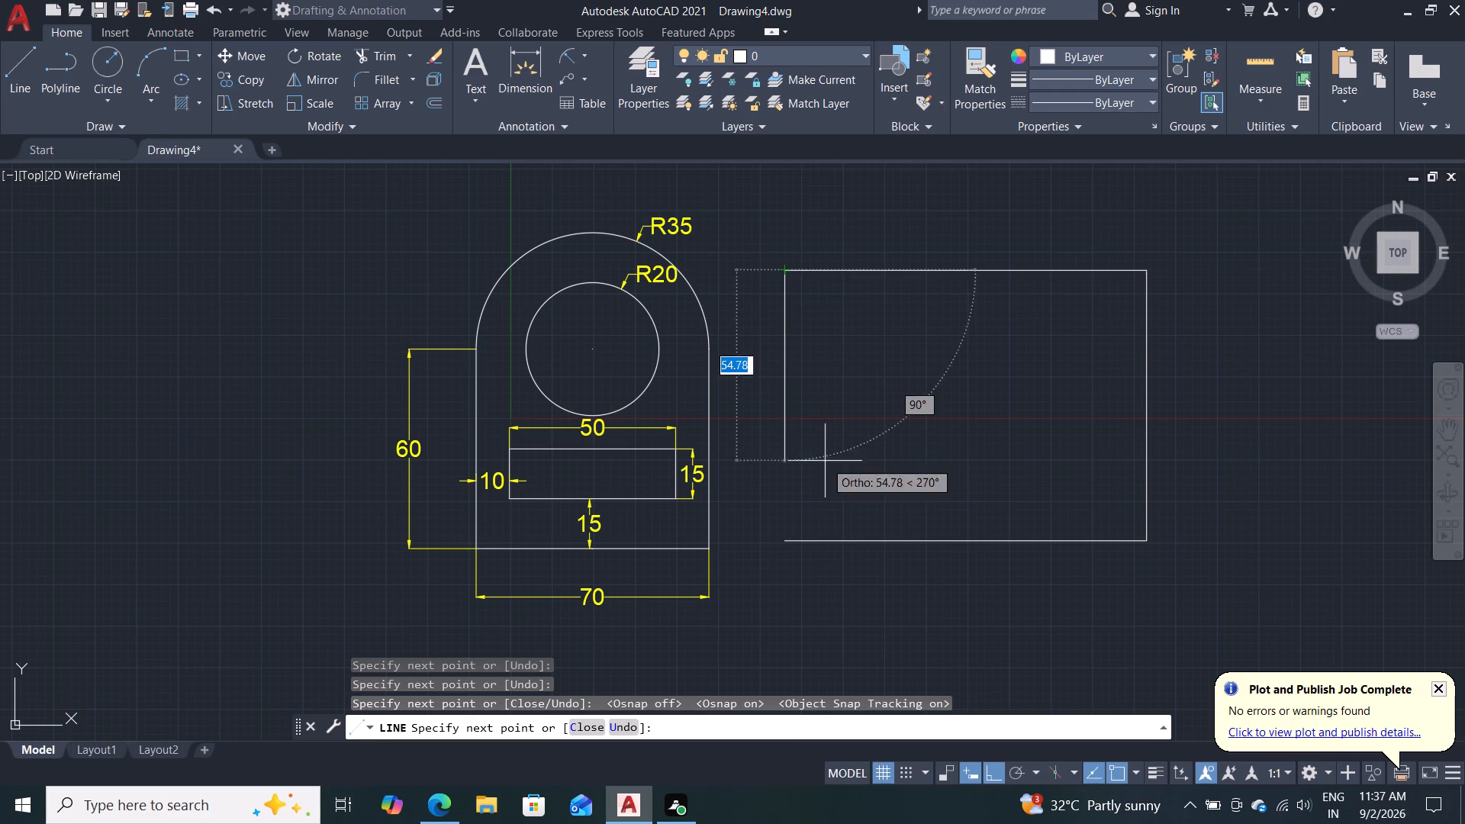
pyautogui.click(786, 542)
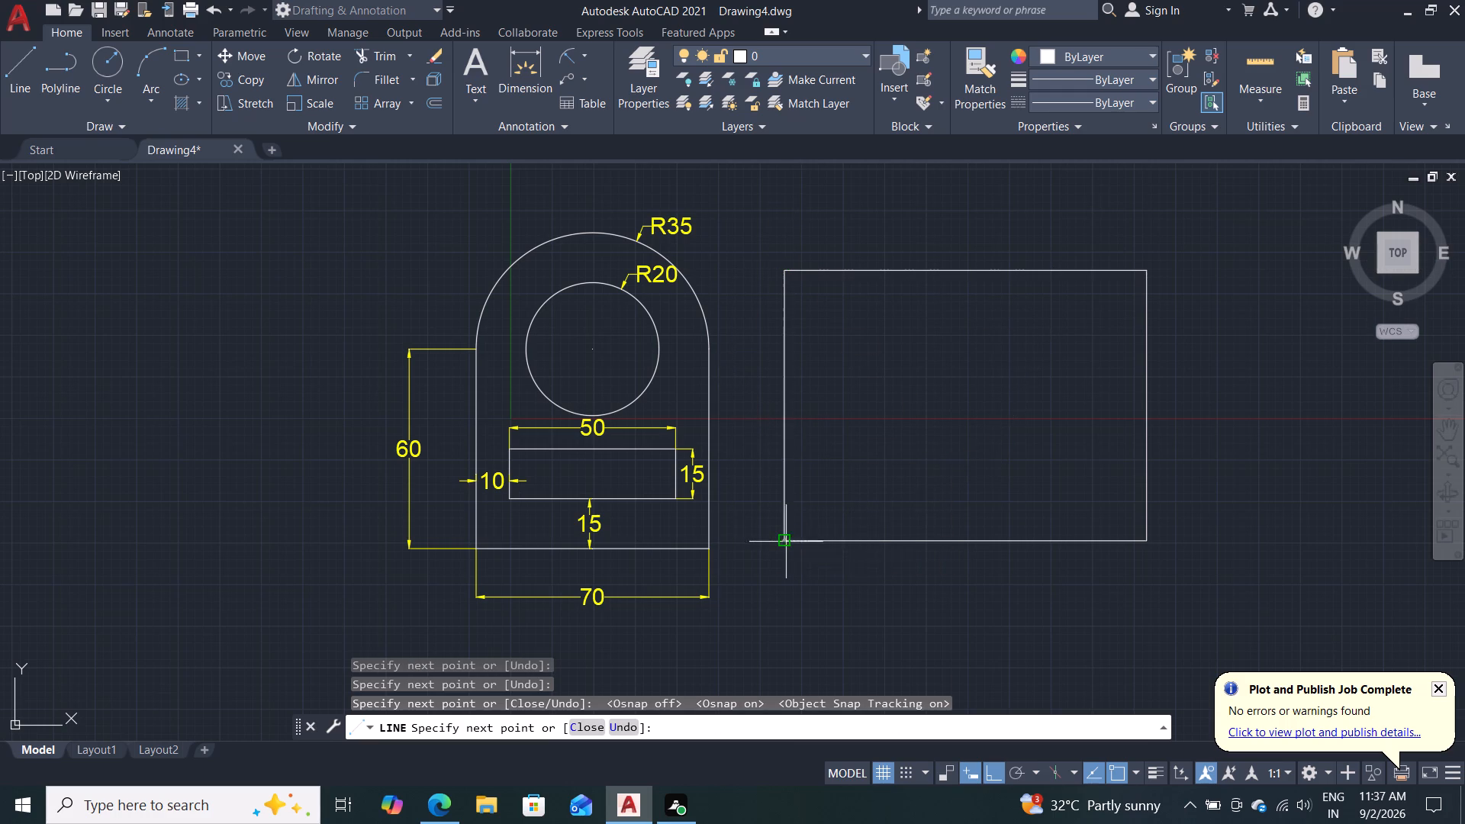
pyautogui.press('Escape')
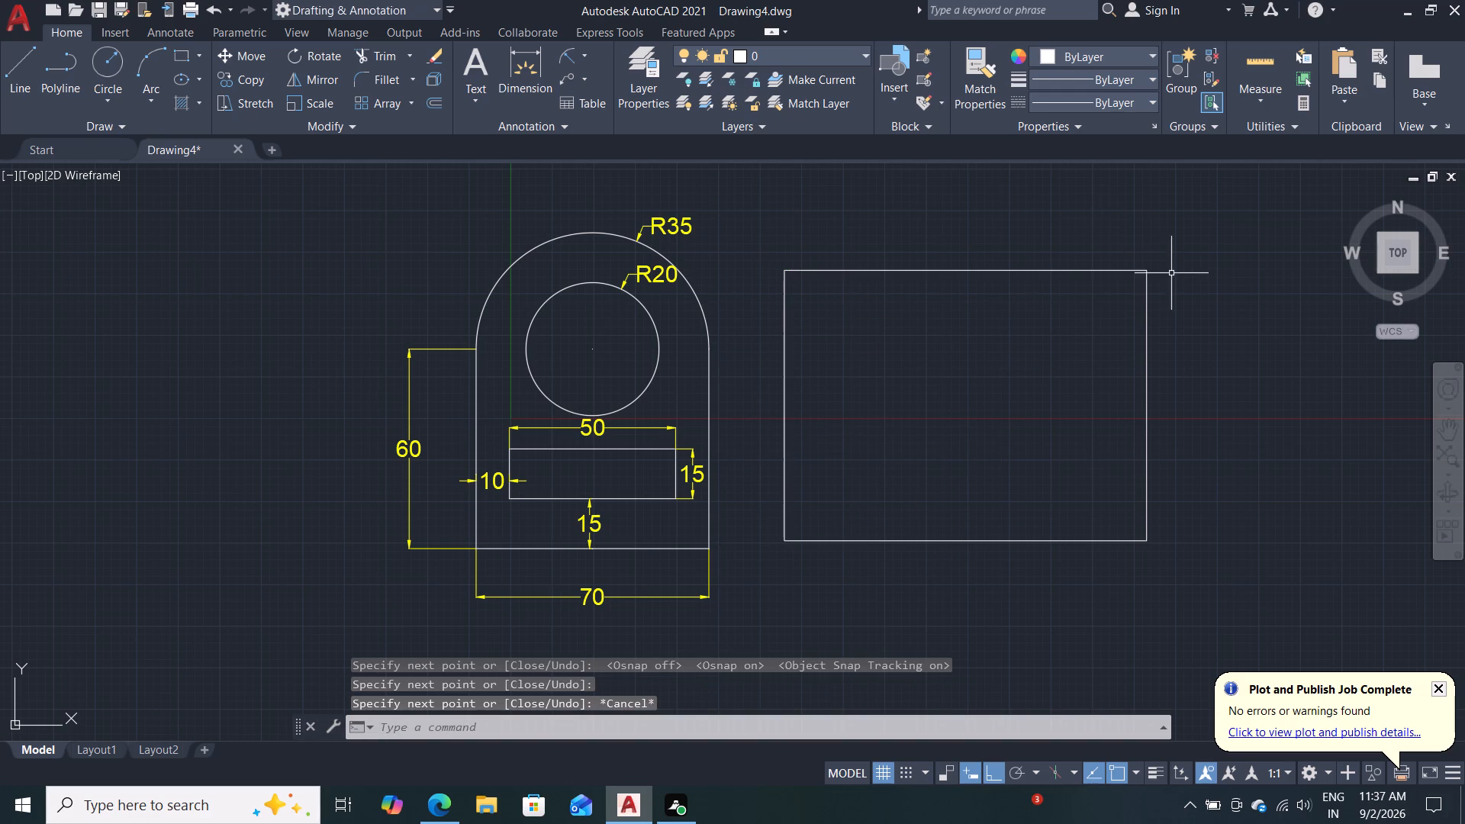
# Draw a circle centred on the midpoint of the new rectangle's top edge, with its radius reaching the edge's end, about 54.48.
pyautogui.moveTo(971, 332); pyautogui.dragTo(984, 321, button='middle')
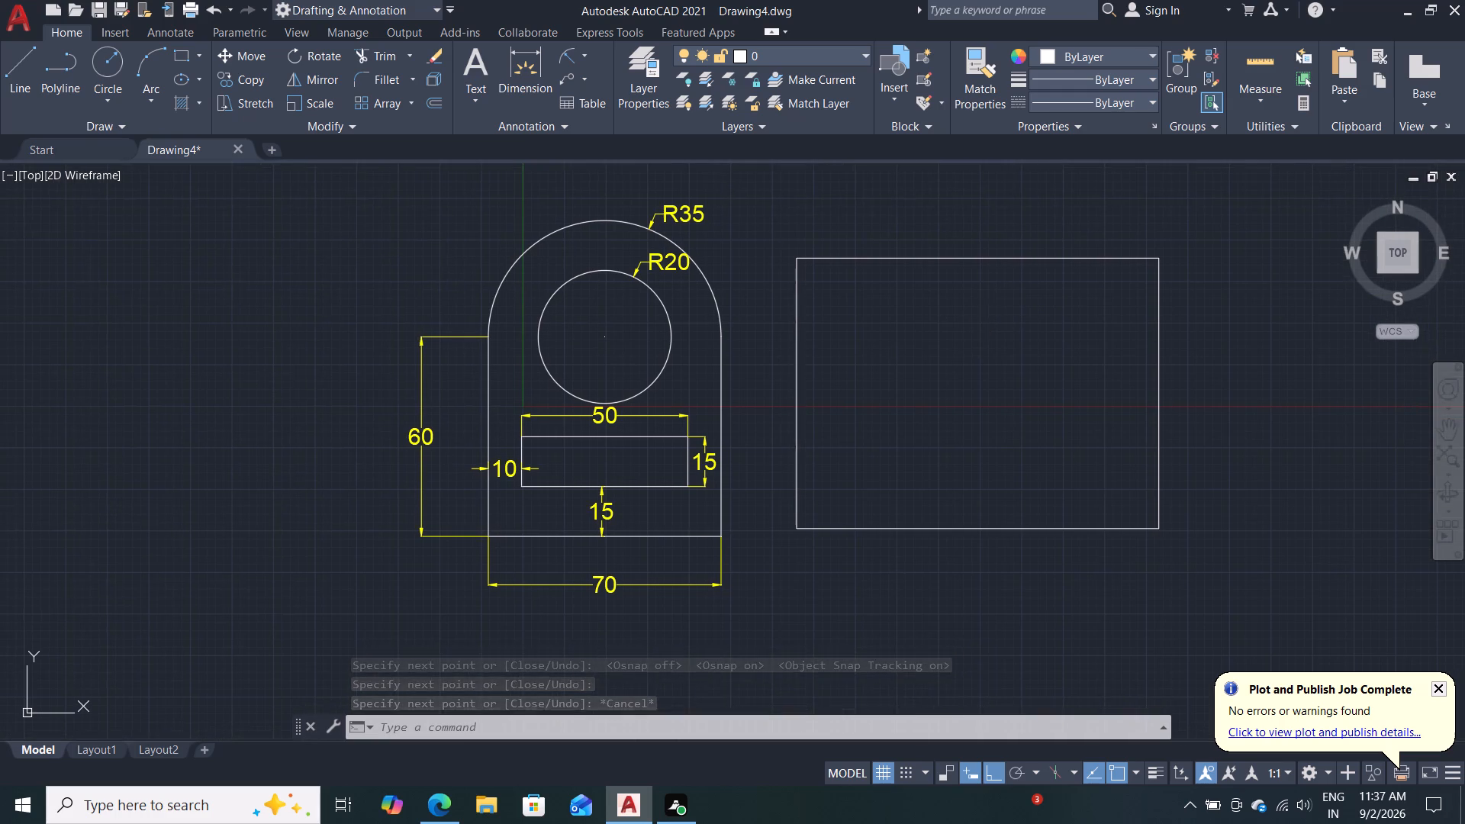
pyautogui.moveTo(984, 321); pyautogui.dragTo(972, 377, button='middle')
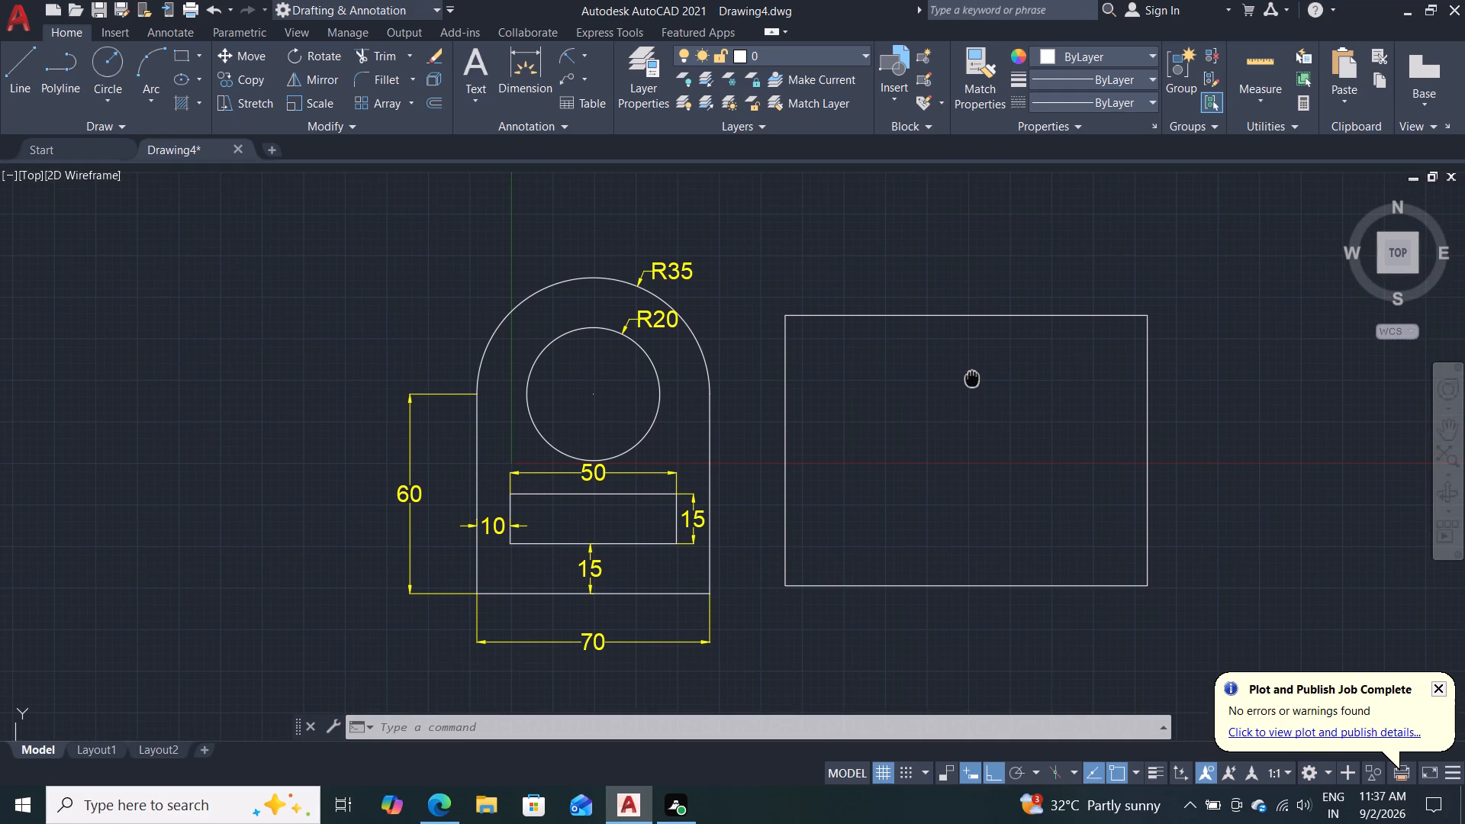
pyautogui.moveTo(972, 377); pyautogui.dragTo(954, 369, button='middle')
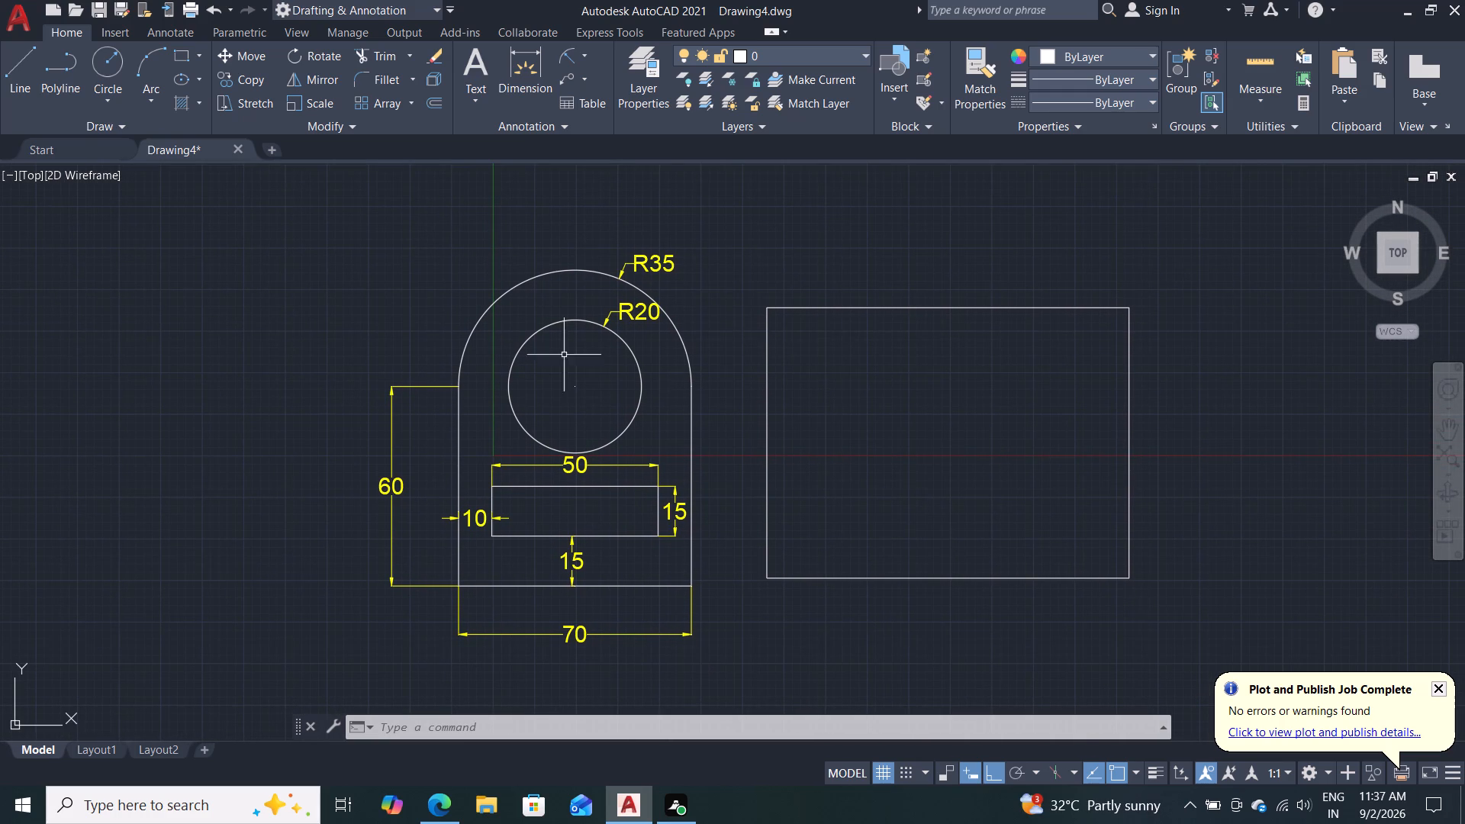
pyautogui.click(101, 72)
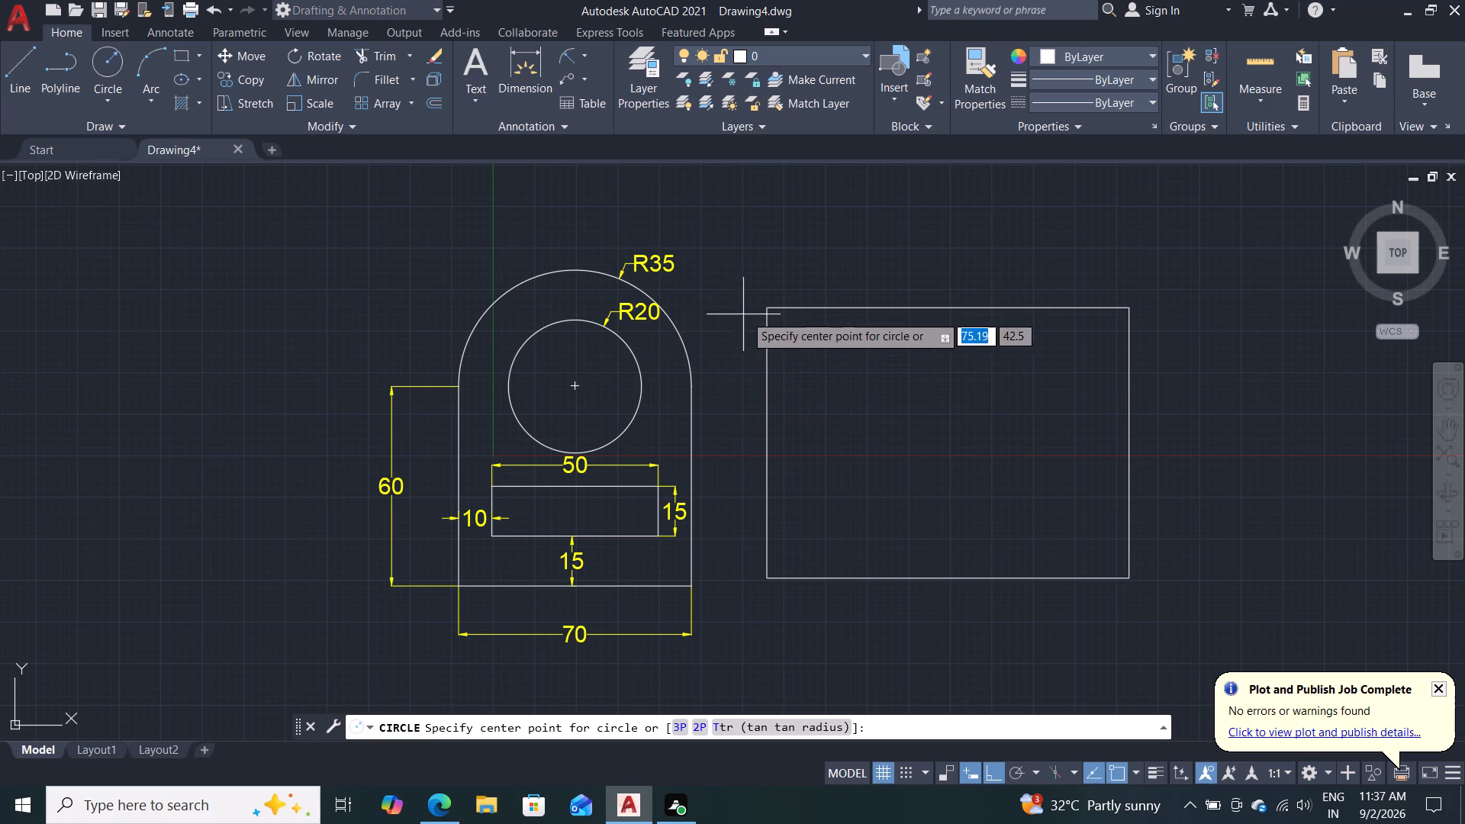
pyautogui.click(942, 306)
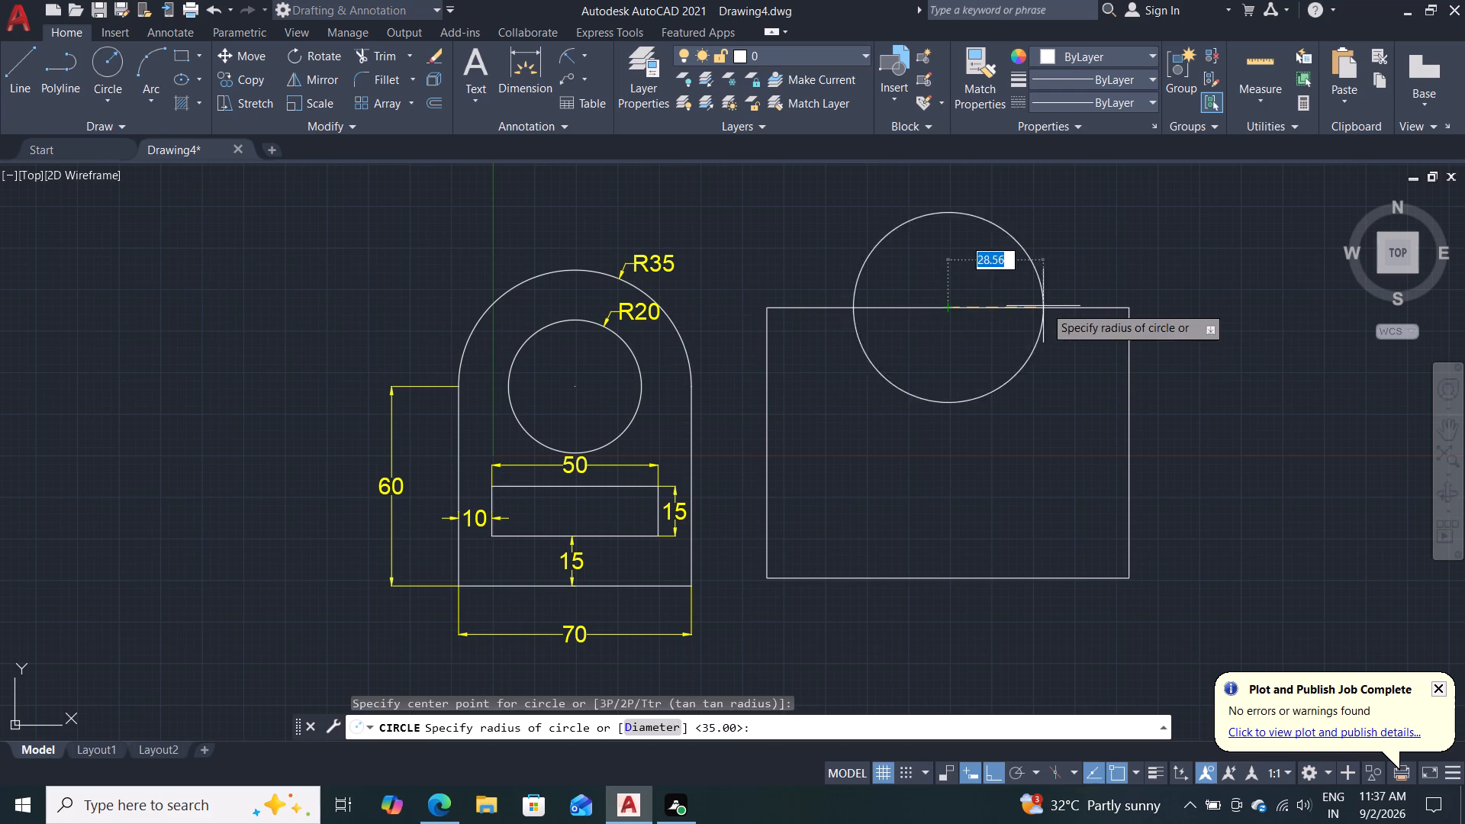
pyautogui.click(1121, 307)
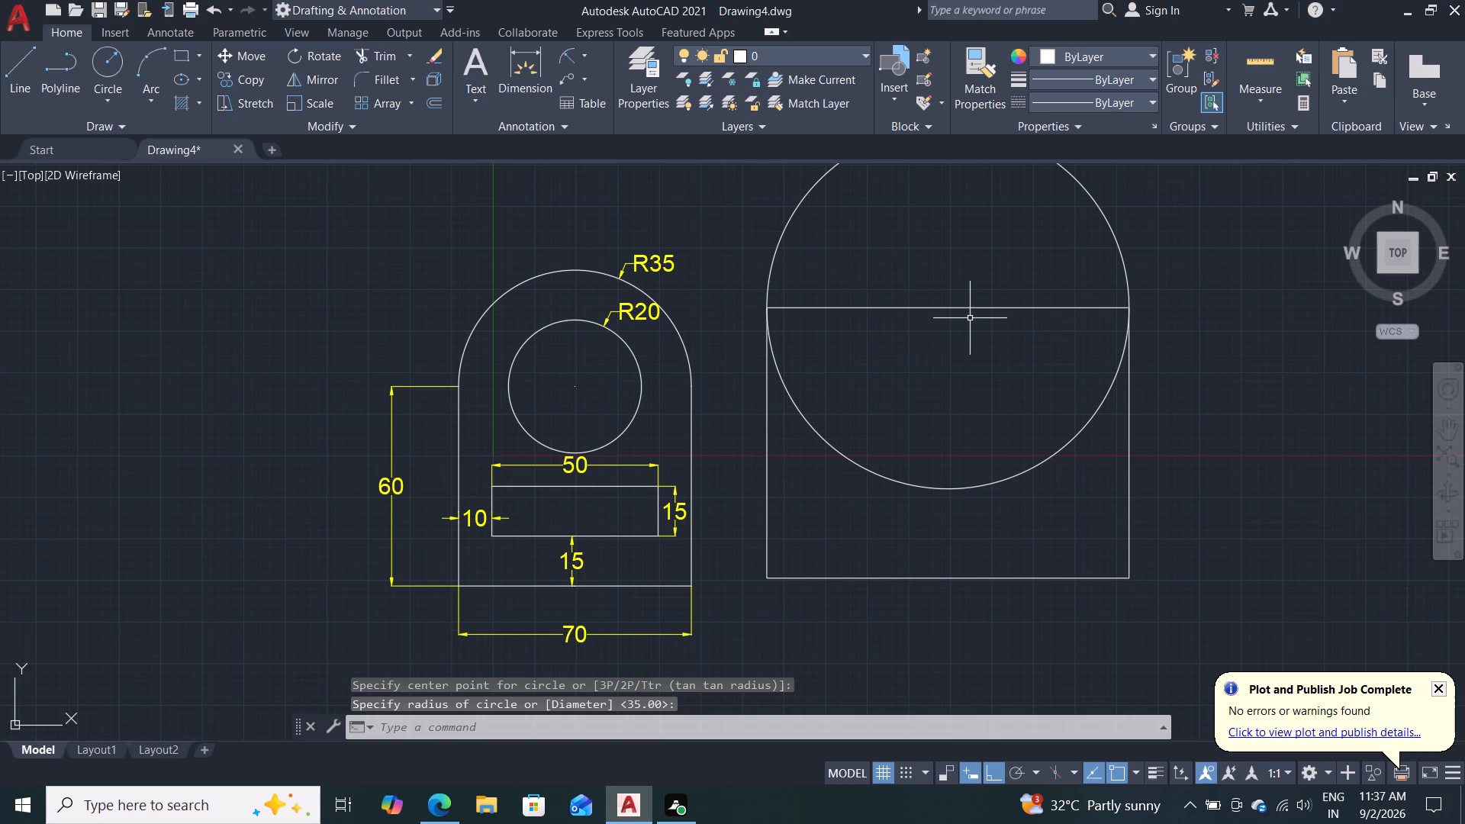
# Draw a smaller concentric circle inside the large circle, centred on the midpoint of the rectangle's top edge.
pyautogui.click(110, 66)
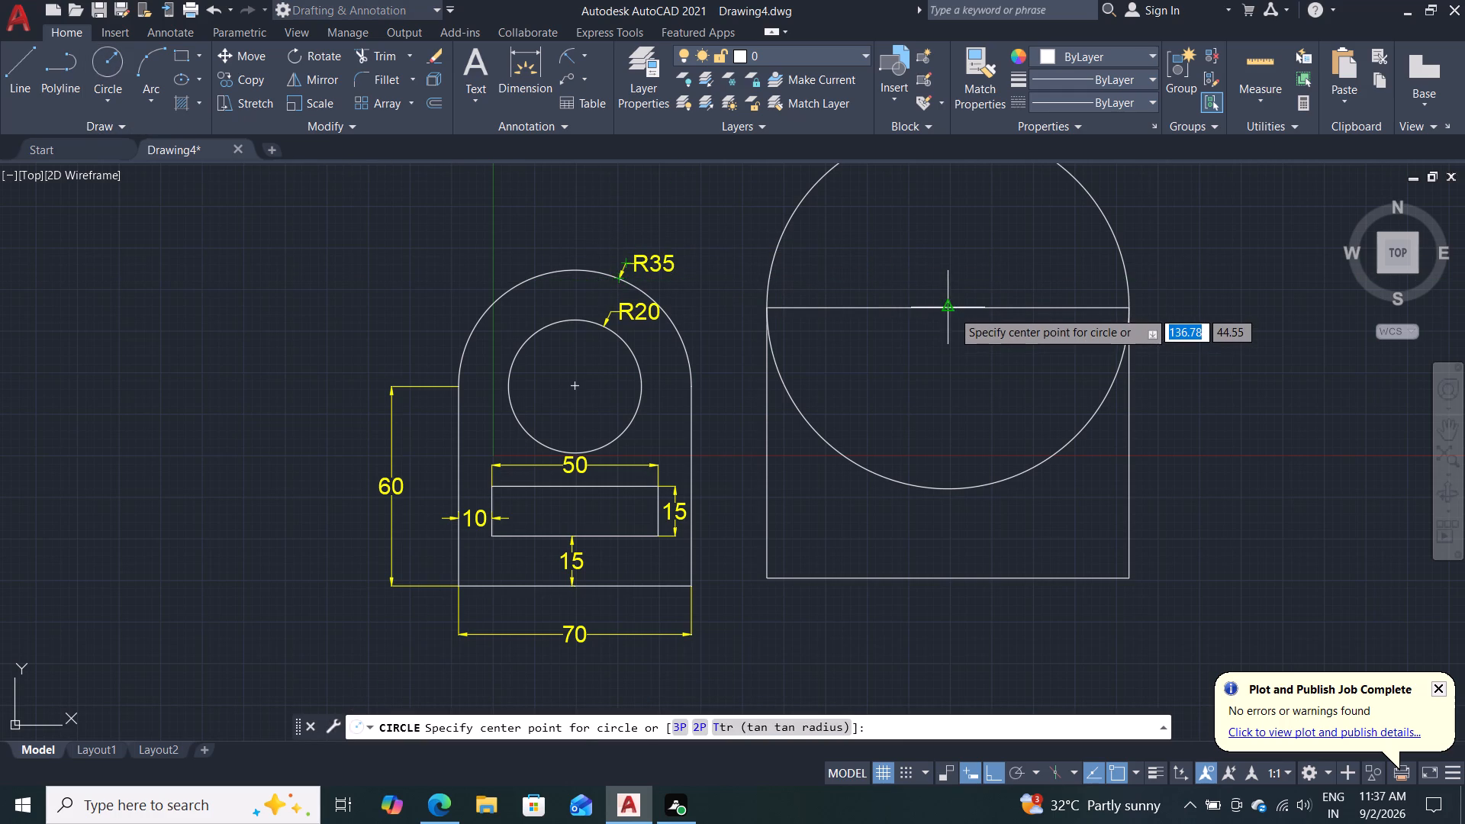
pyautogui.moveTo(952, 311); pyautogui.dragTo(962, 309)
pyautogui.click(1068, 311)
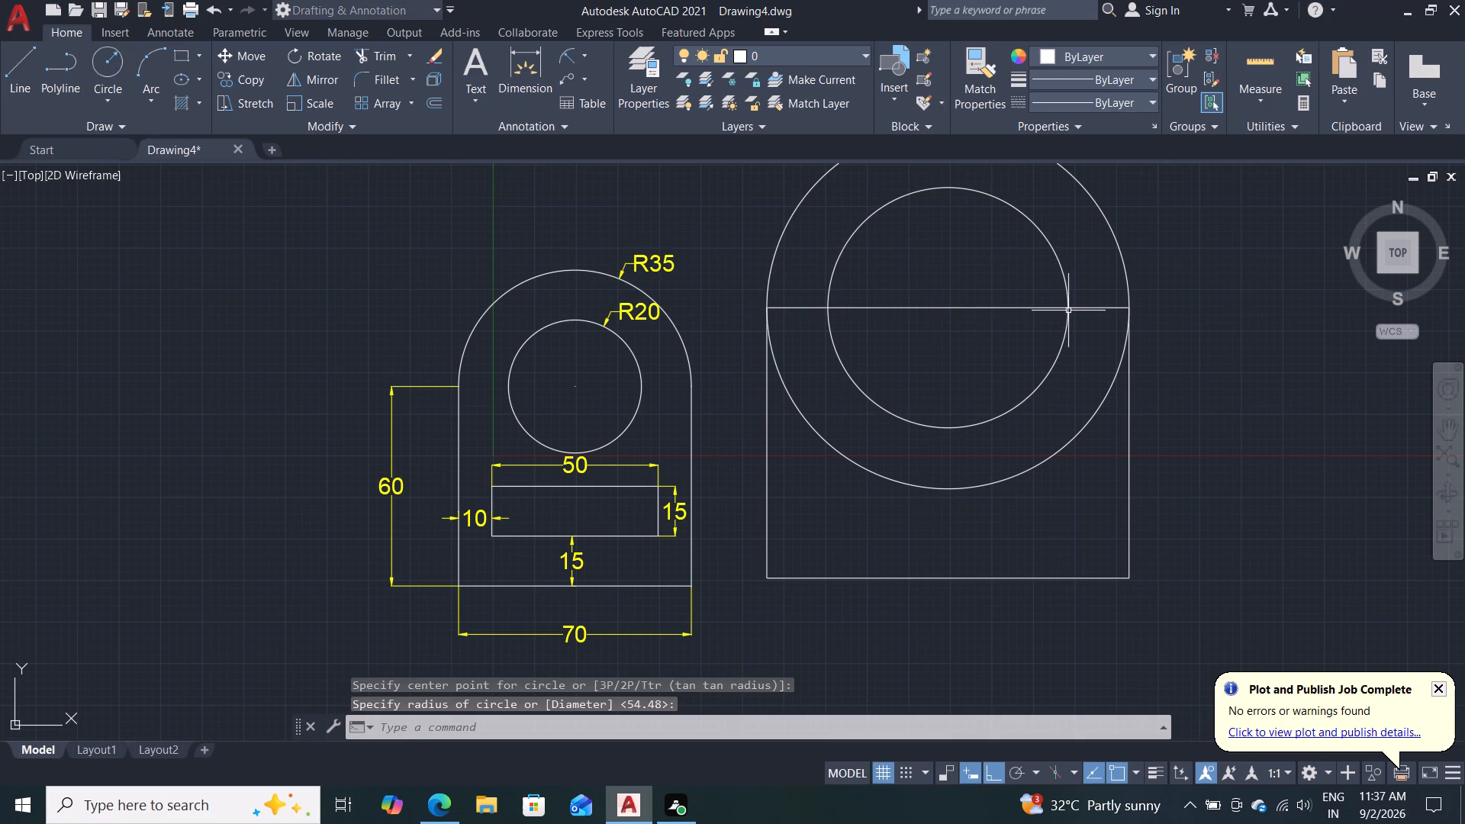
pyautogui.press('Escape')
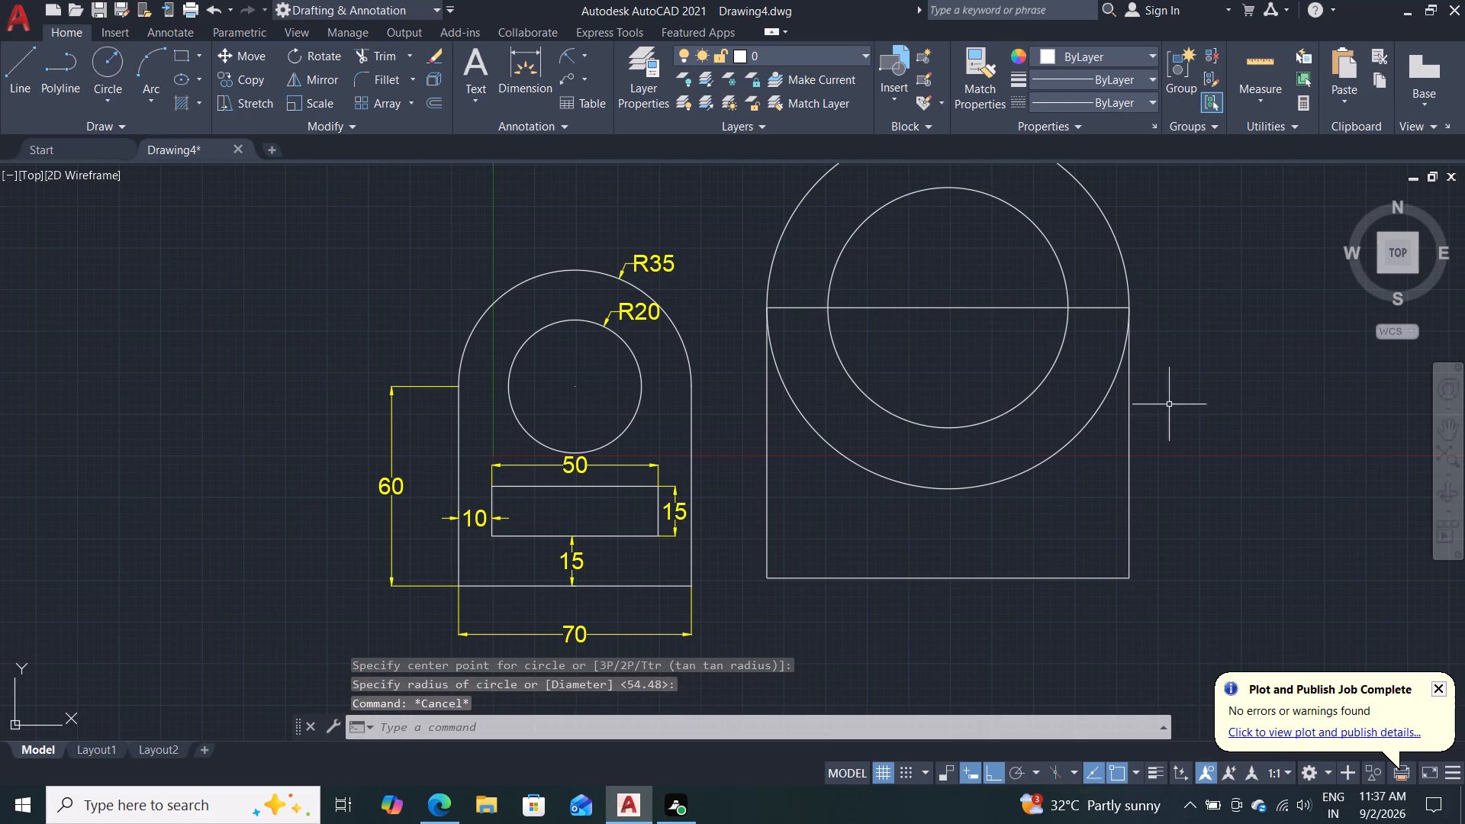
# Draw a rectangular cutout about 78 by 12.5 below the large circle, inside the lower part of the line rectangle.
pyautogui.scroll(1, 1231, 347)
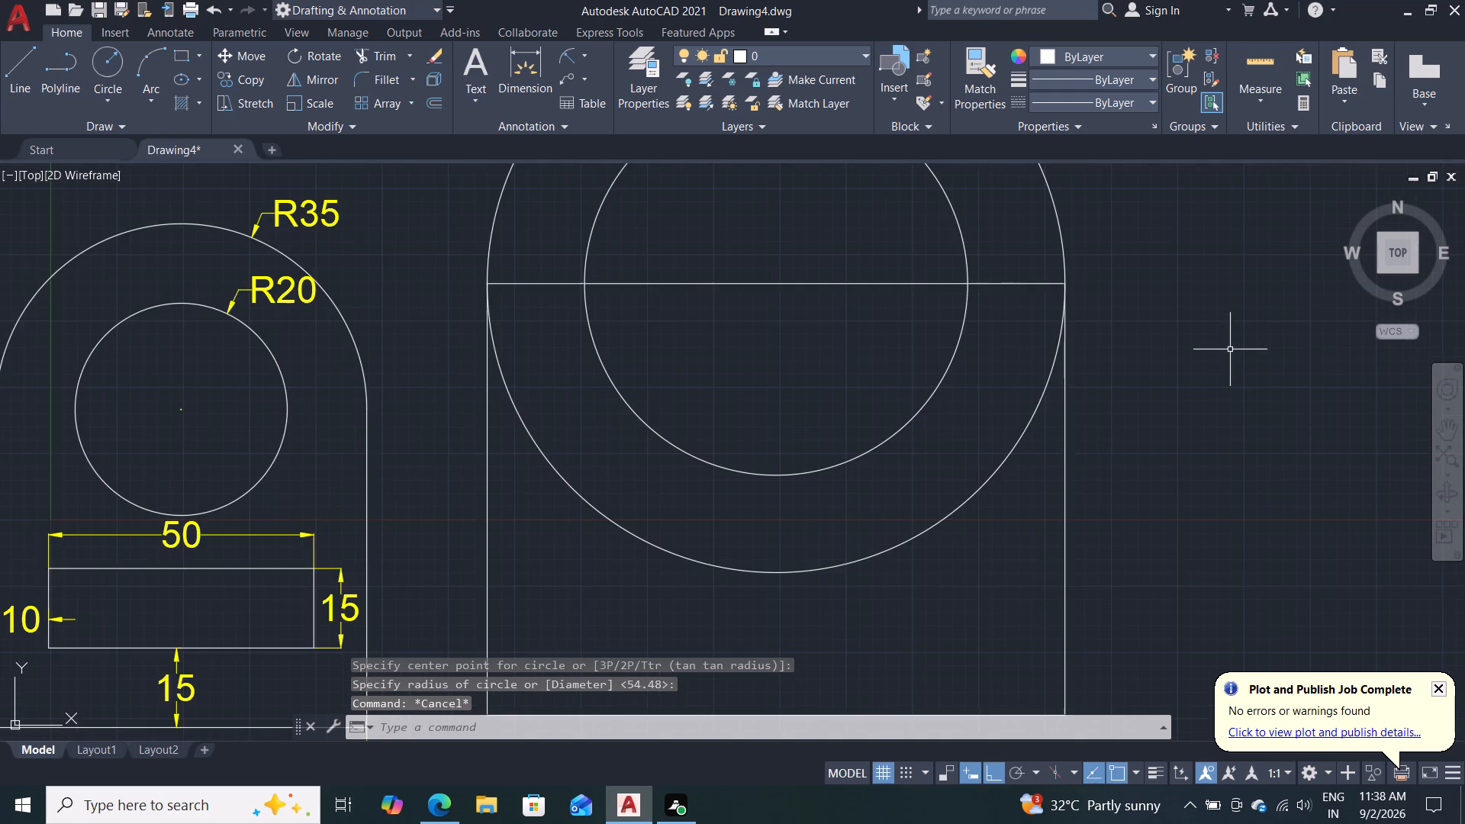
pyautogui.scroll(-1, 1218, 352)
pyautogui.moveTo(1200, 349); pyautogui.dragTo(1196, 363, button='middle')
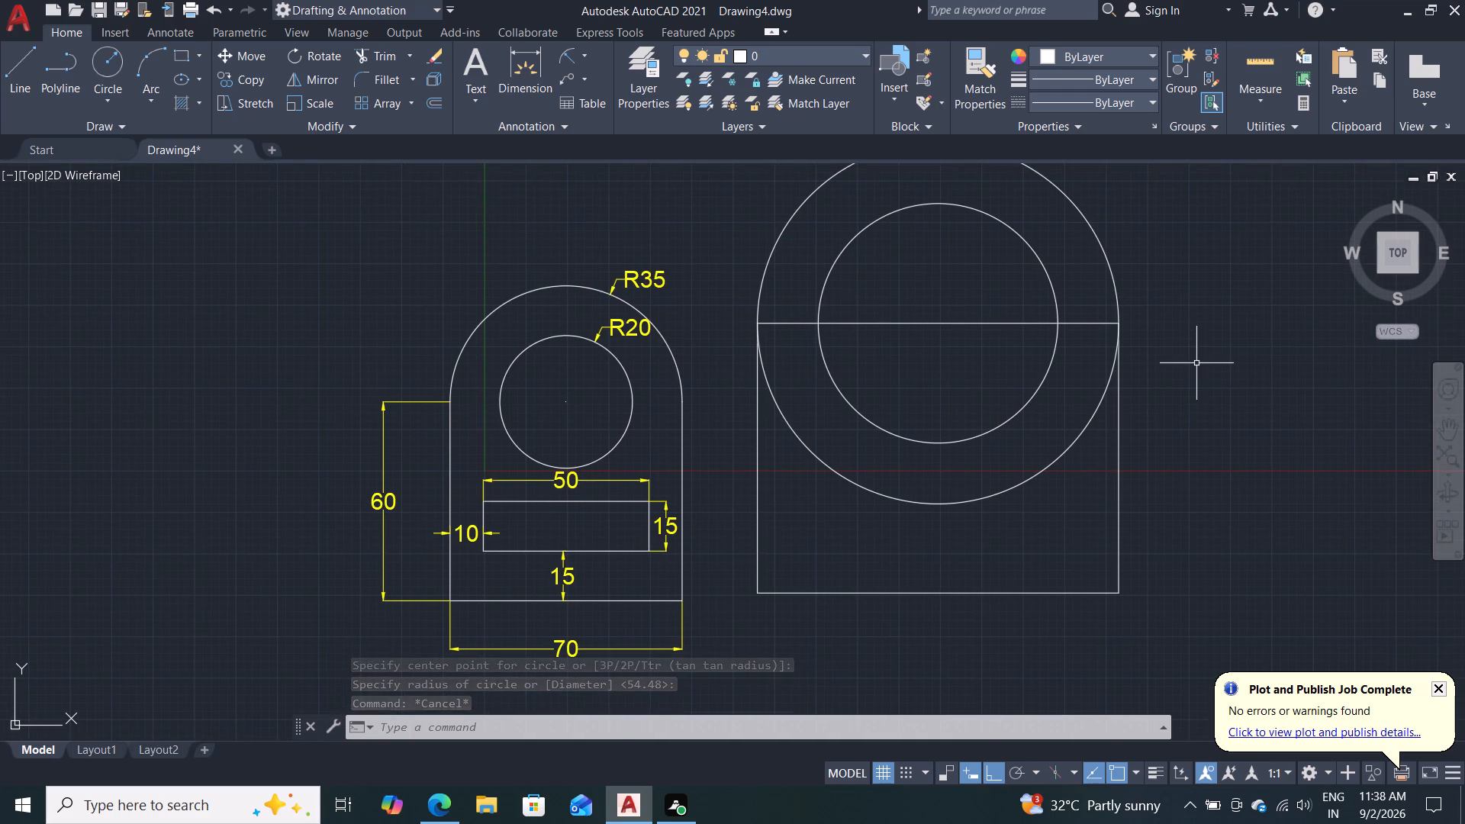
pyautogui.scroll(-1, 1196, 363)
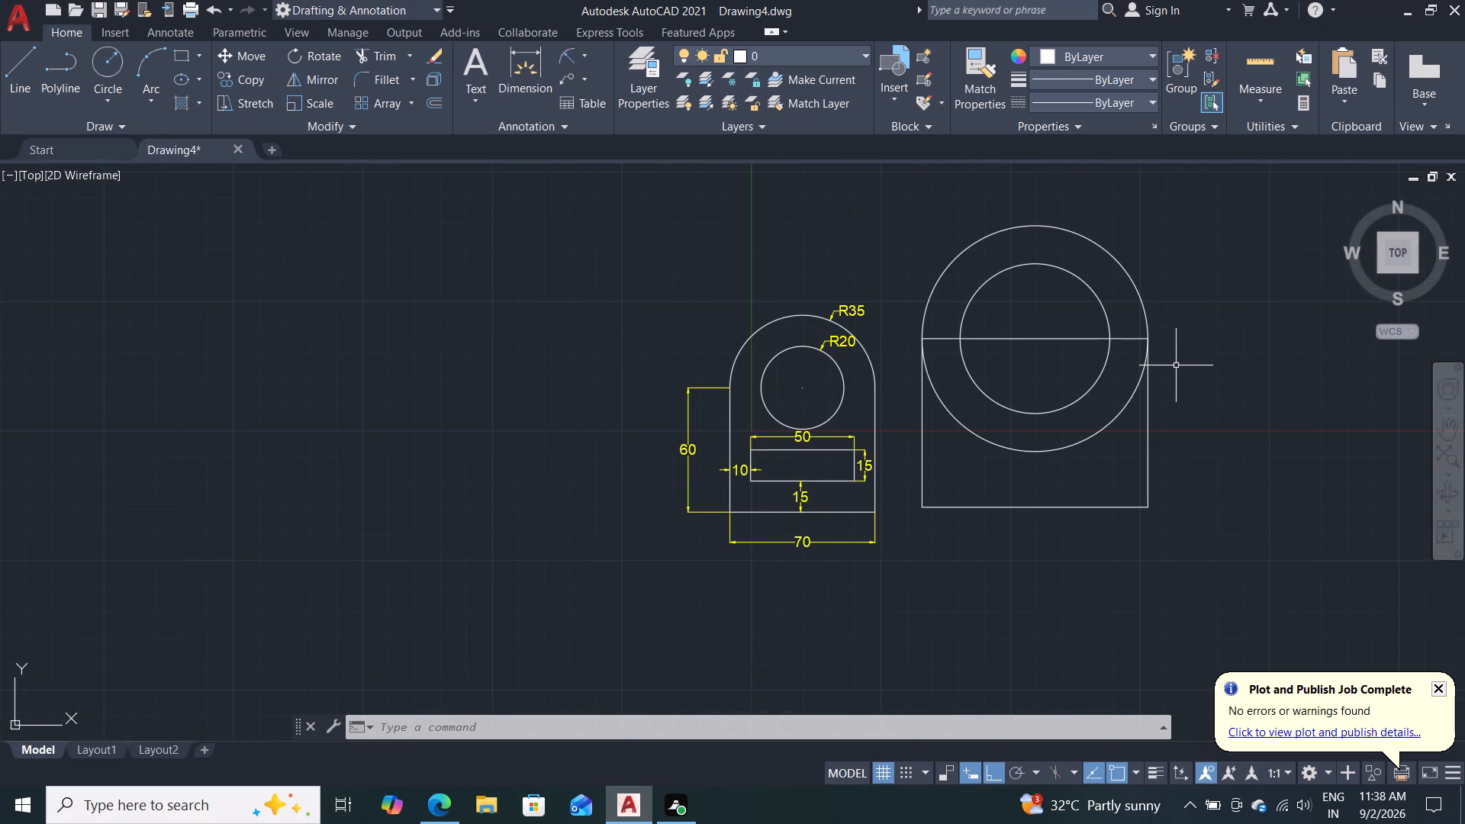
pyautogui.scroll(1, 1176, 366)
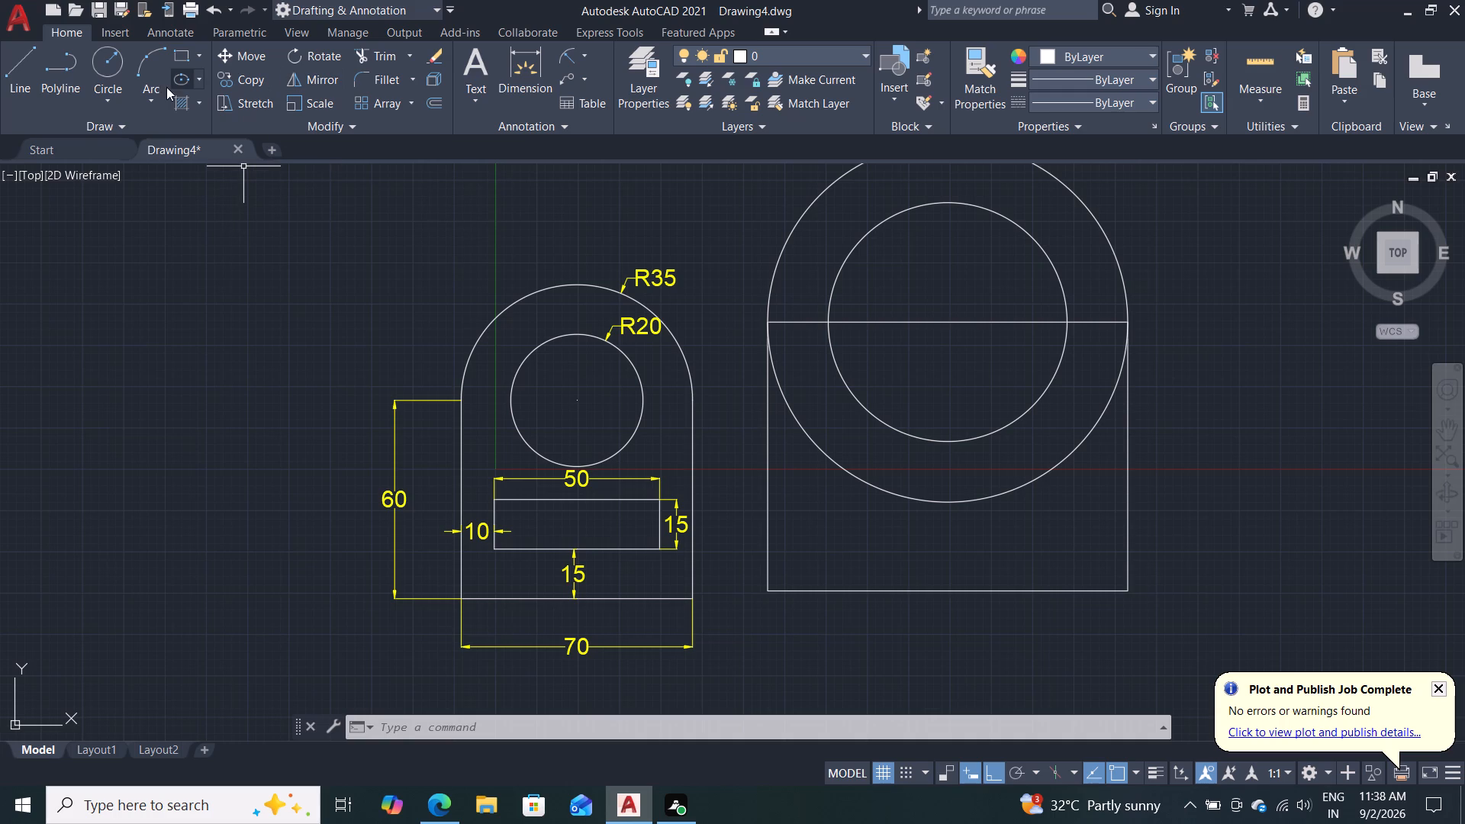
pyautogui.click(182, 57)
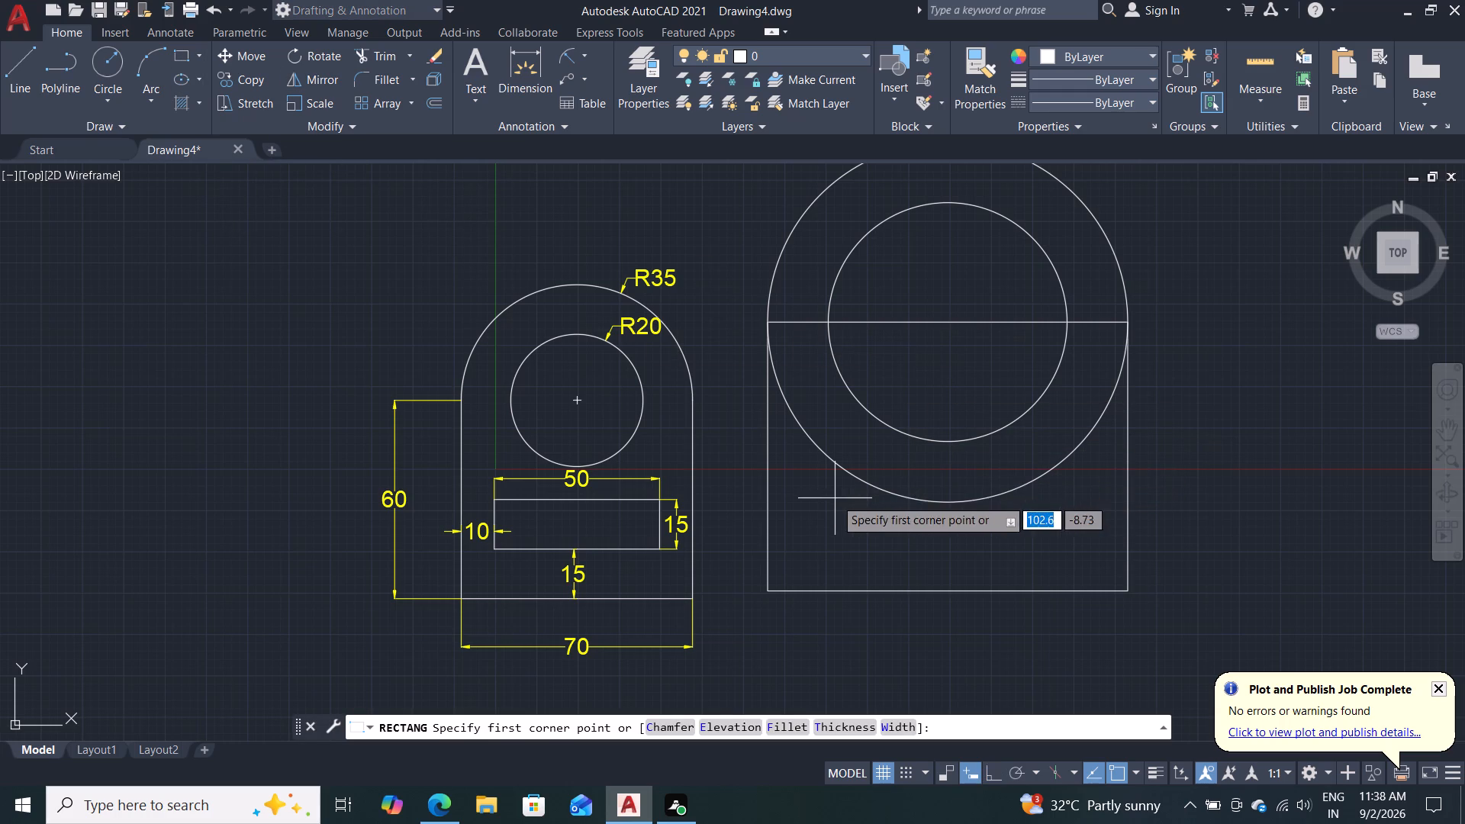
pyautogui.moveTo(826, 507); pyautogui.dragTo(861, 500)
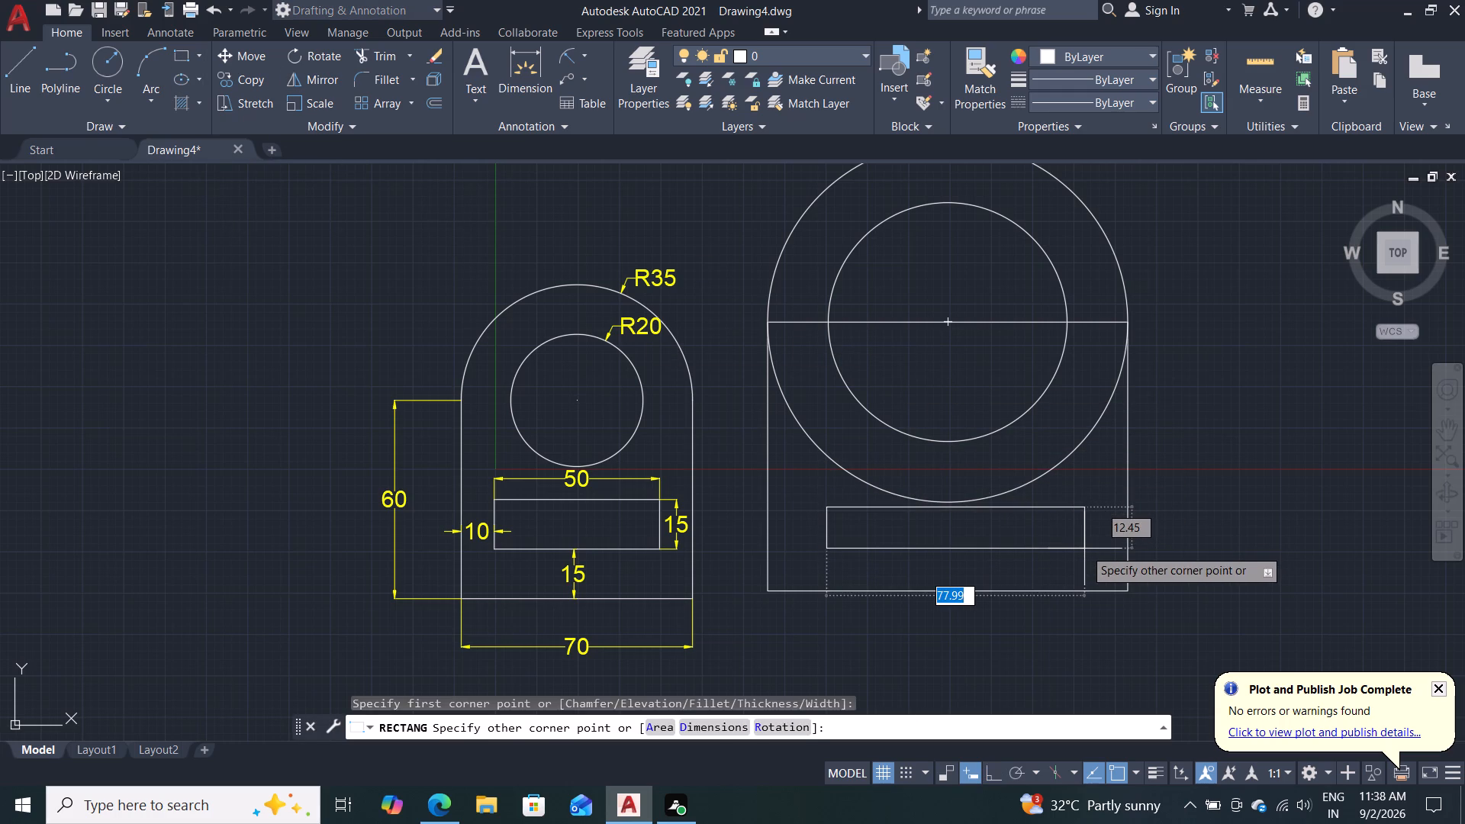
pyautogui.click(1084, 549)
pyautogui.press('Escape')
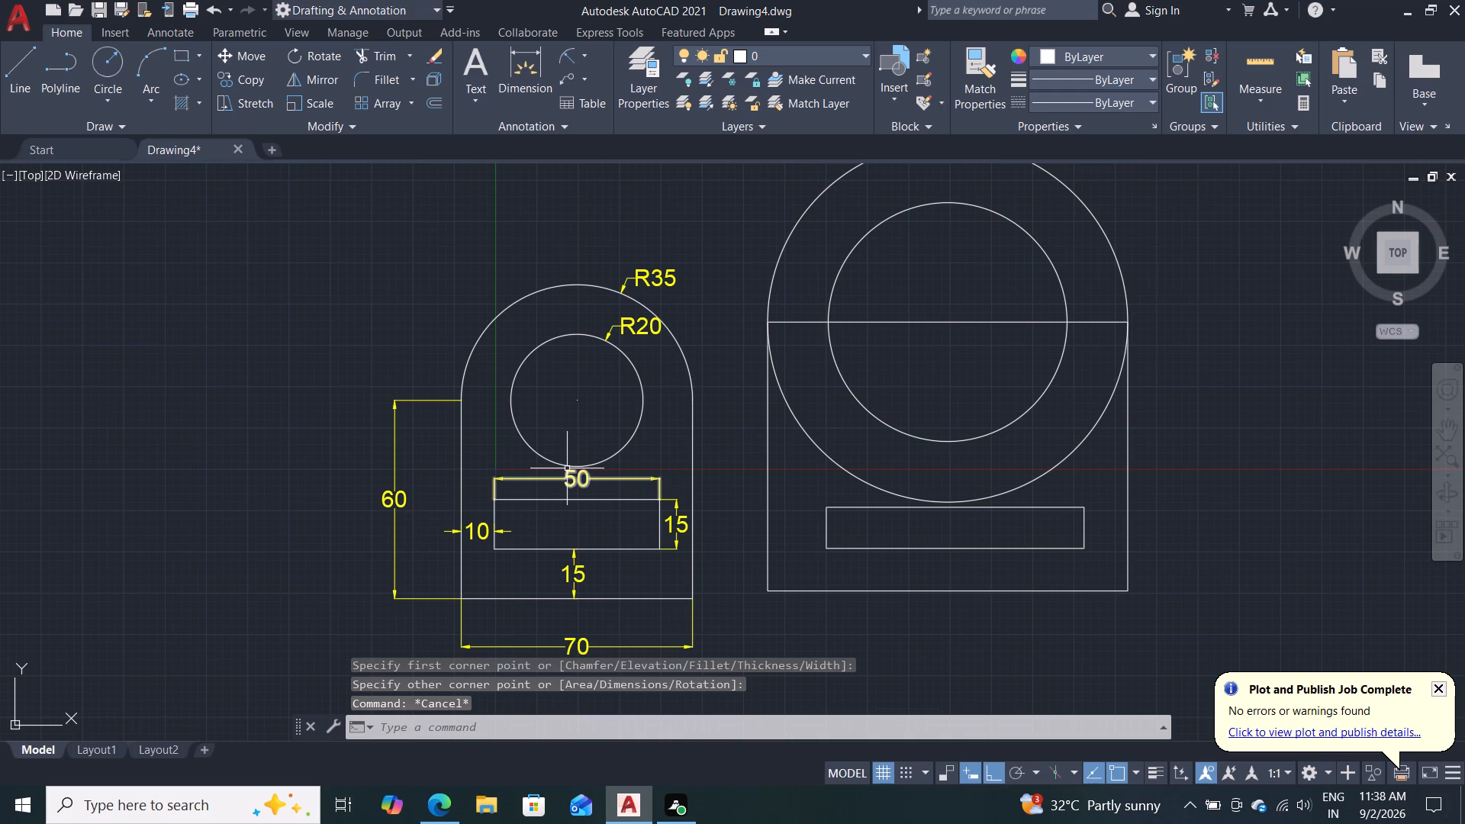
# Erase the line rectangle's top edge that crosses both circles.
pyautogui.click(797, 323)
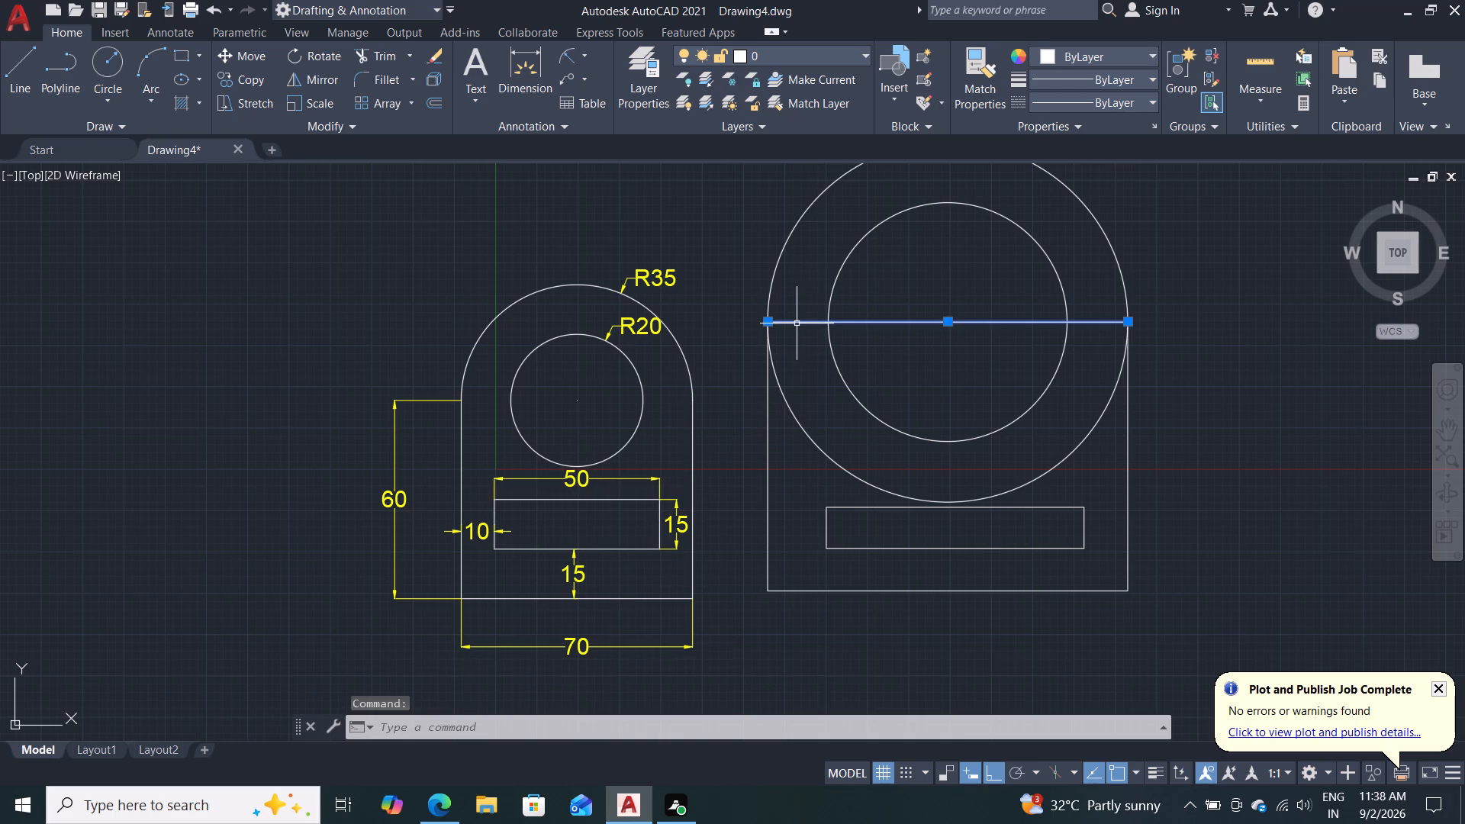
pyautogui.press('Delete')
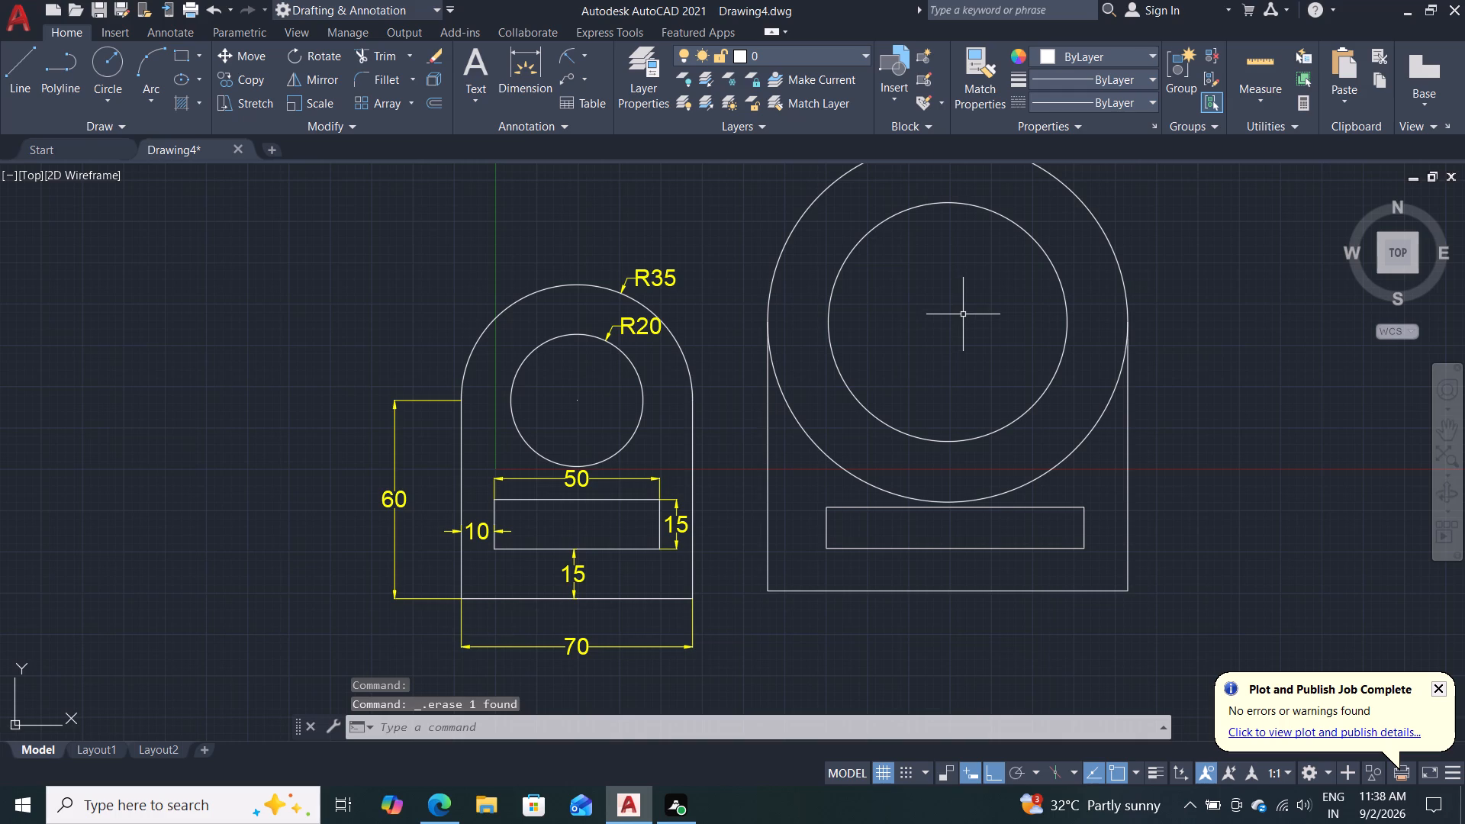
# Trim away the lower half of the large circle between the two vertical side lines, leaving a rounded top.
pyautogui.moveTo(378, 47); pyautogui.dragTo(391, 67)
pyautogui.click(388, 55)
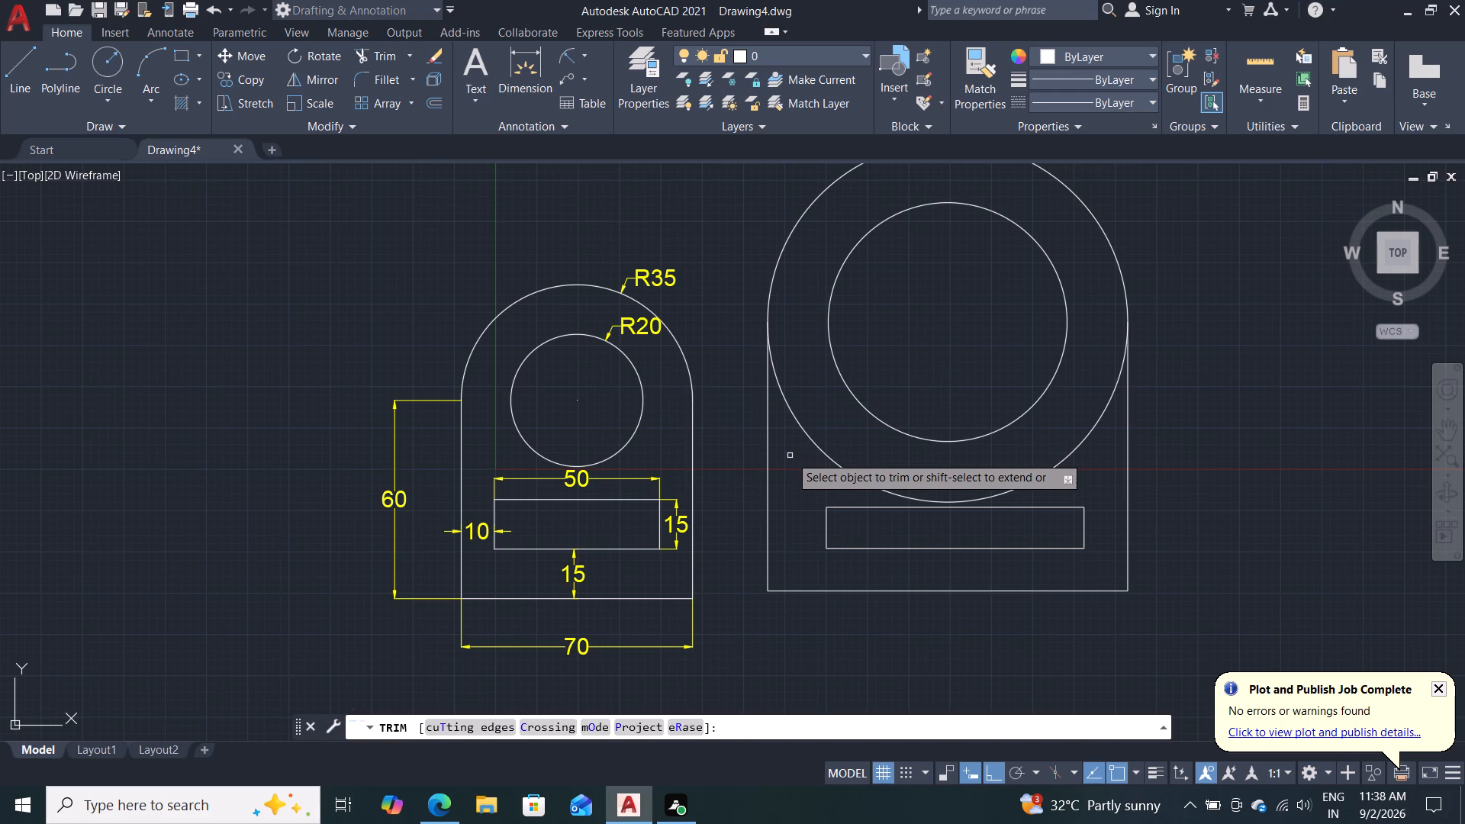
pyautogui.moveTo(790, 455); pyautogui.dragTo(809, 435)
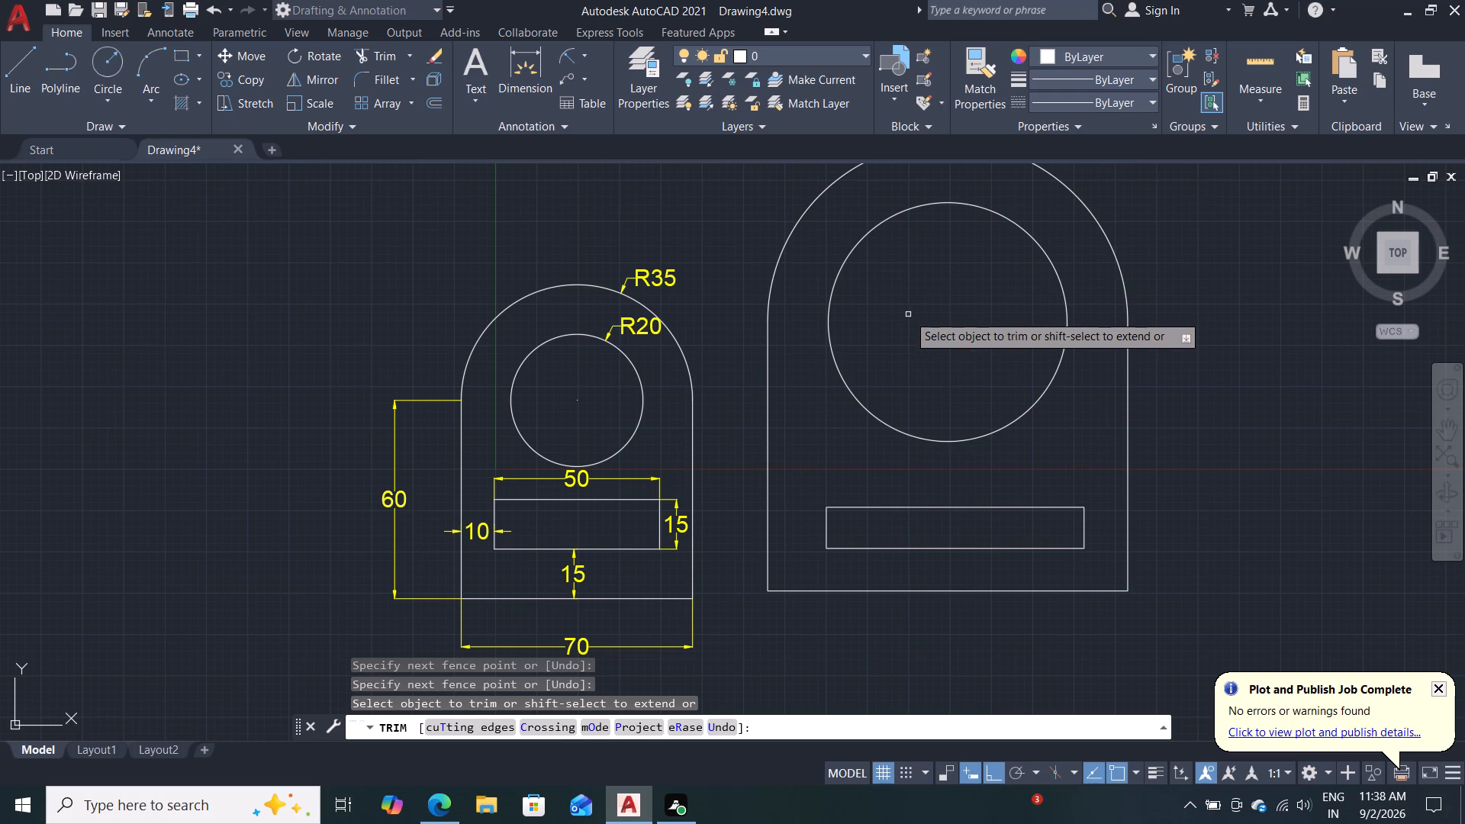
pyautogui.moveTo(908, 314); pyautogui.dragTo(902, 352, button='middle')
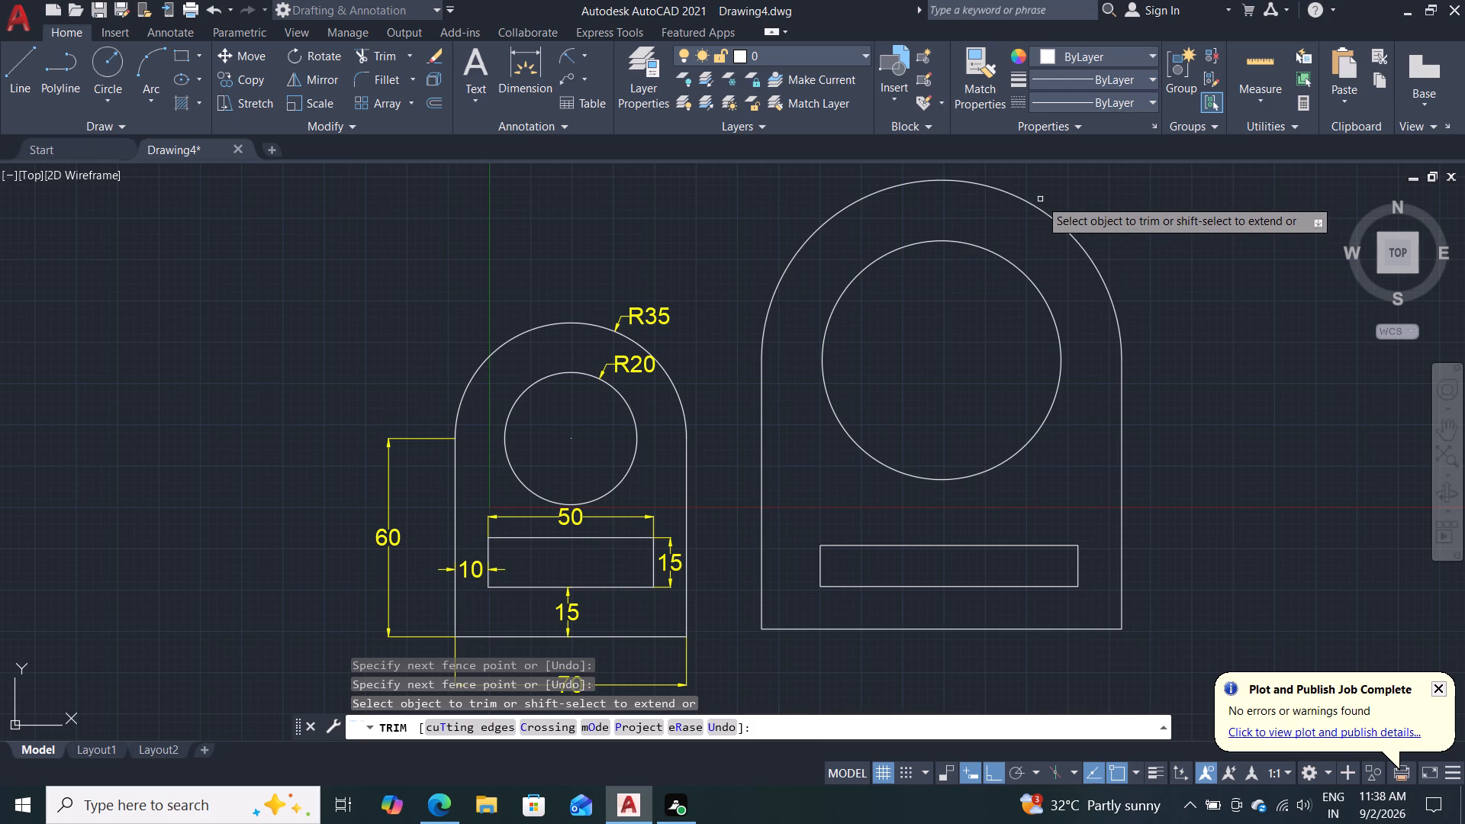
pyautogui.press('Escape')
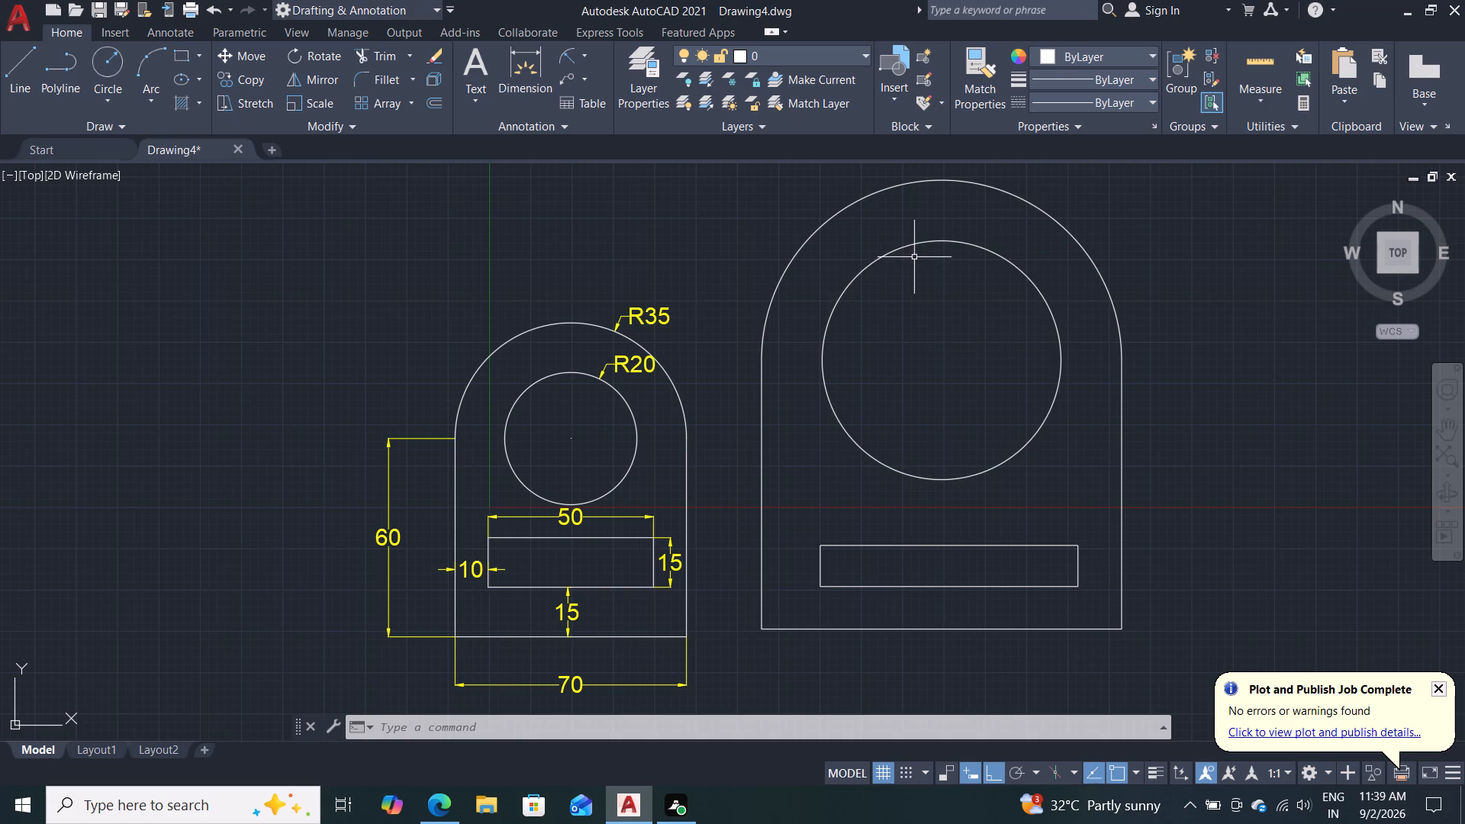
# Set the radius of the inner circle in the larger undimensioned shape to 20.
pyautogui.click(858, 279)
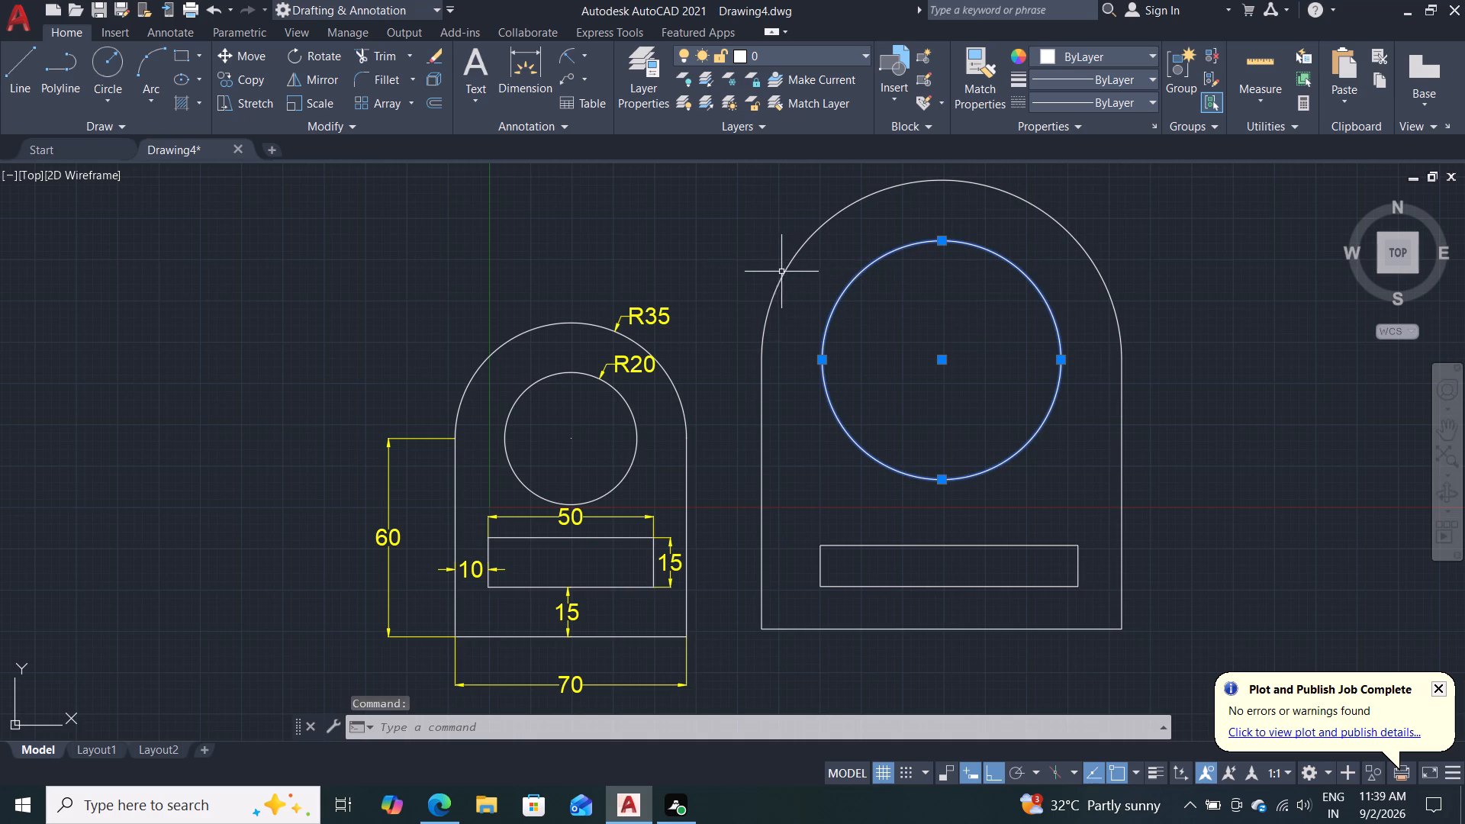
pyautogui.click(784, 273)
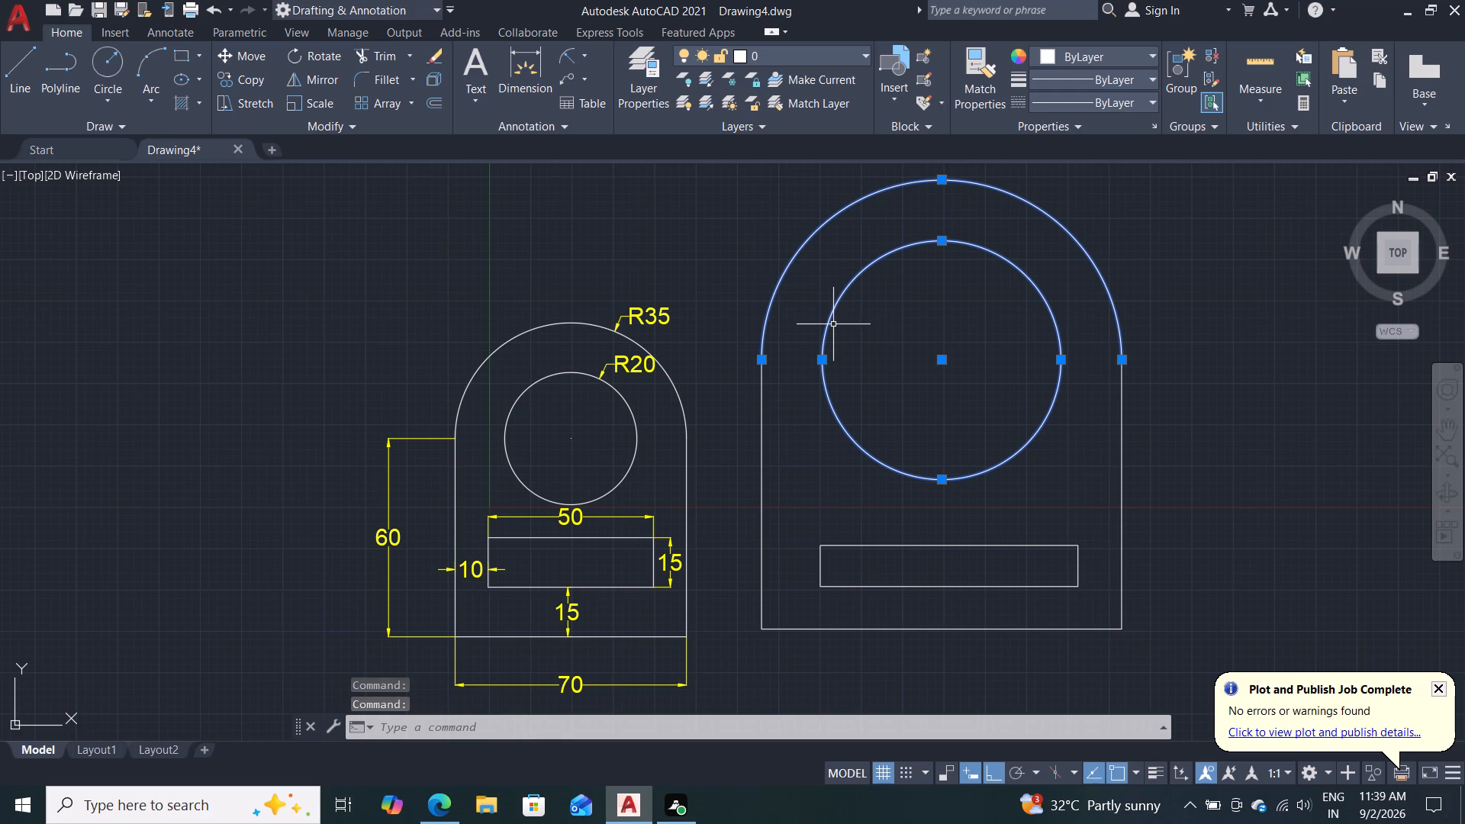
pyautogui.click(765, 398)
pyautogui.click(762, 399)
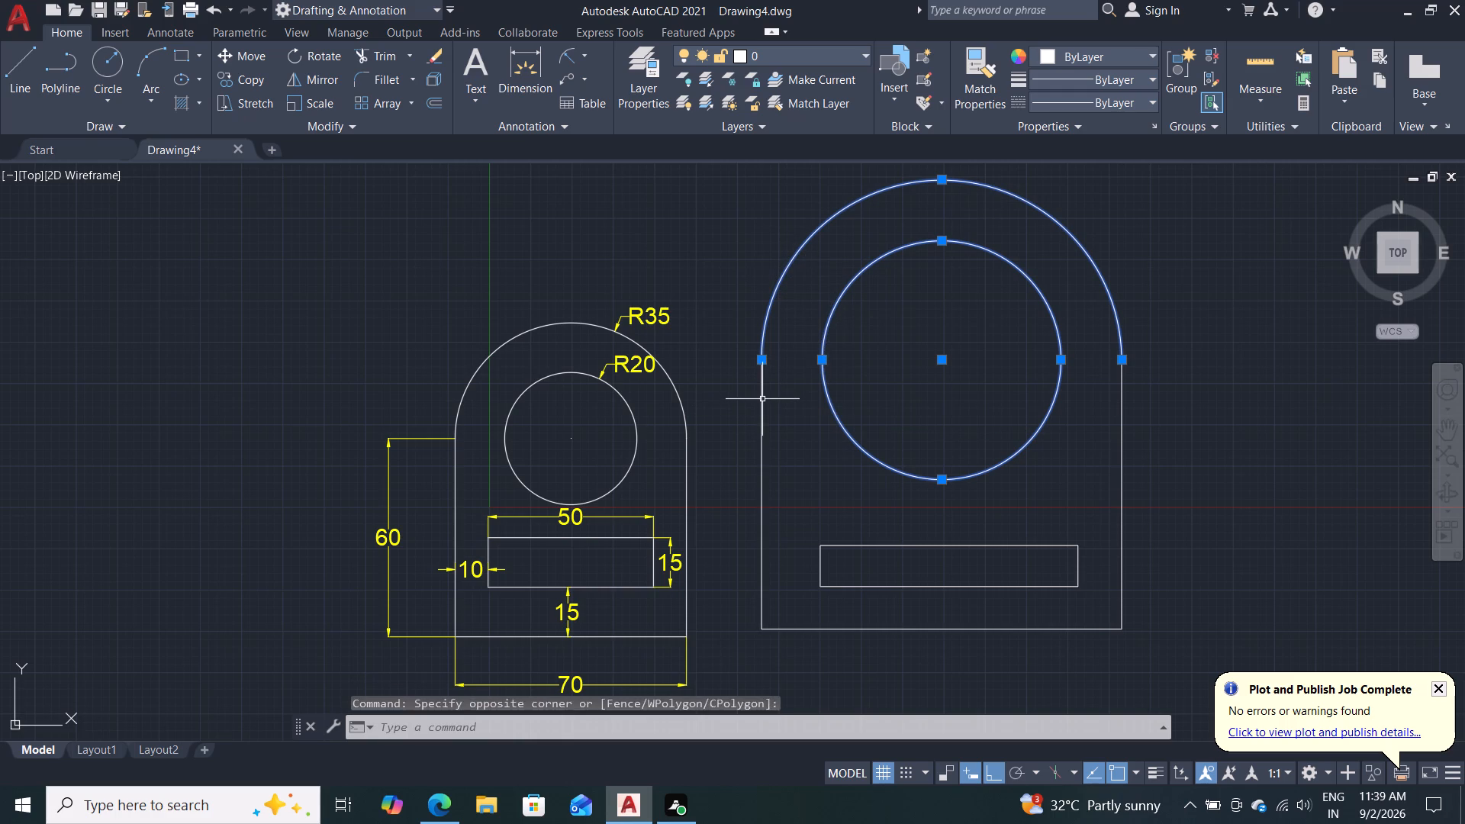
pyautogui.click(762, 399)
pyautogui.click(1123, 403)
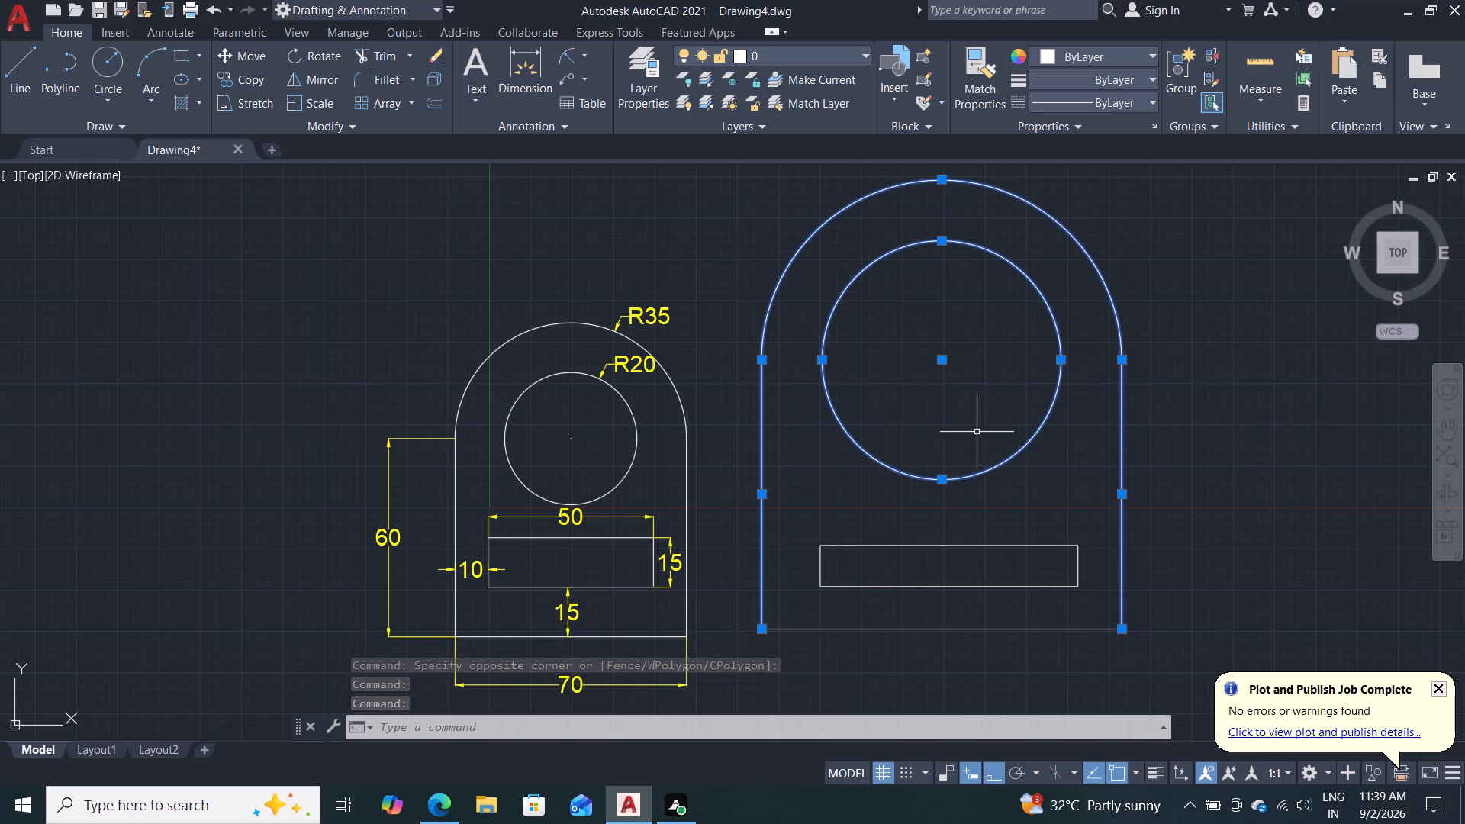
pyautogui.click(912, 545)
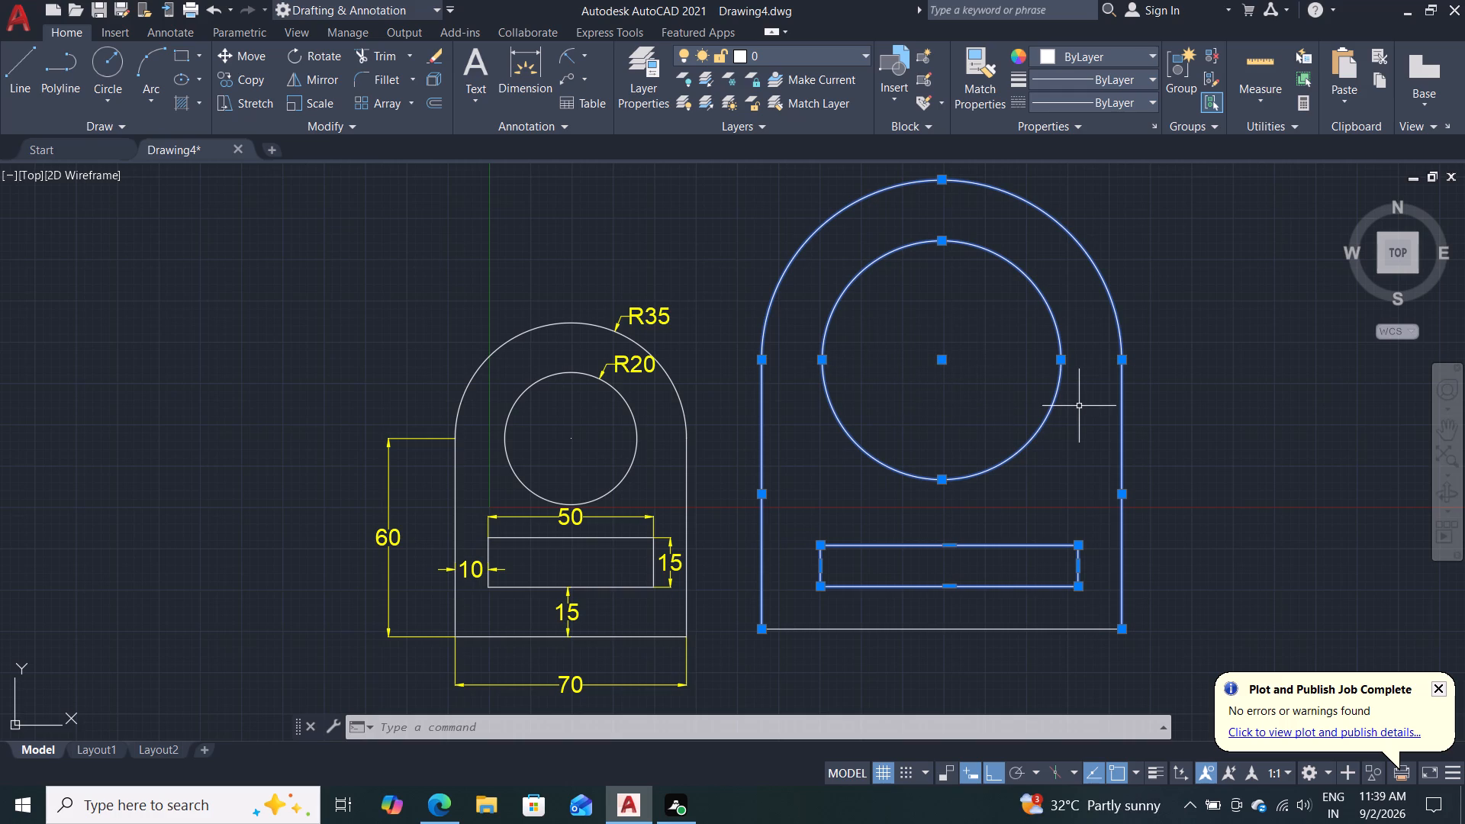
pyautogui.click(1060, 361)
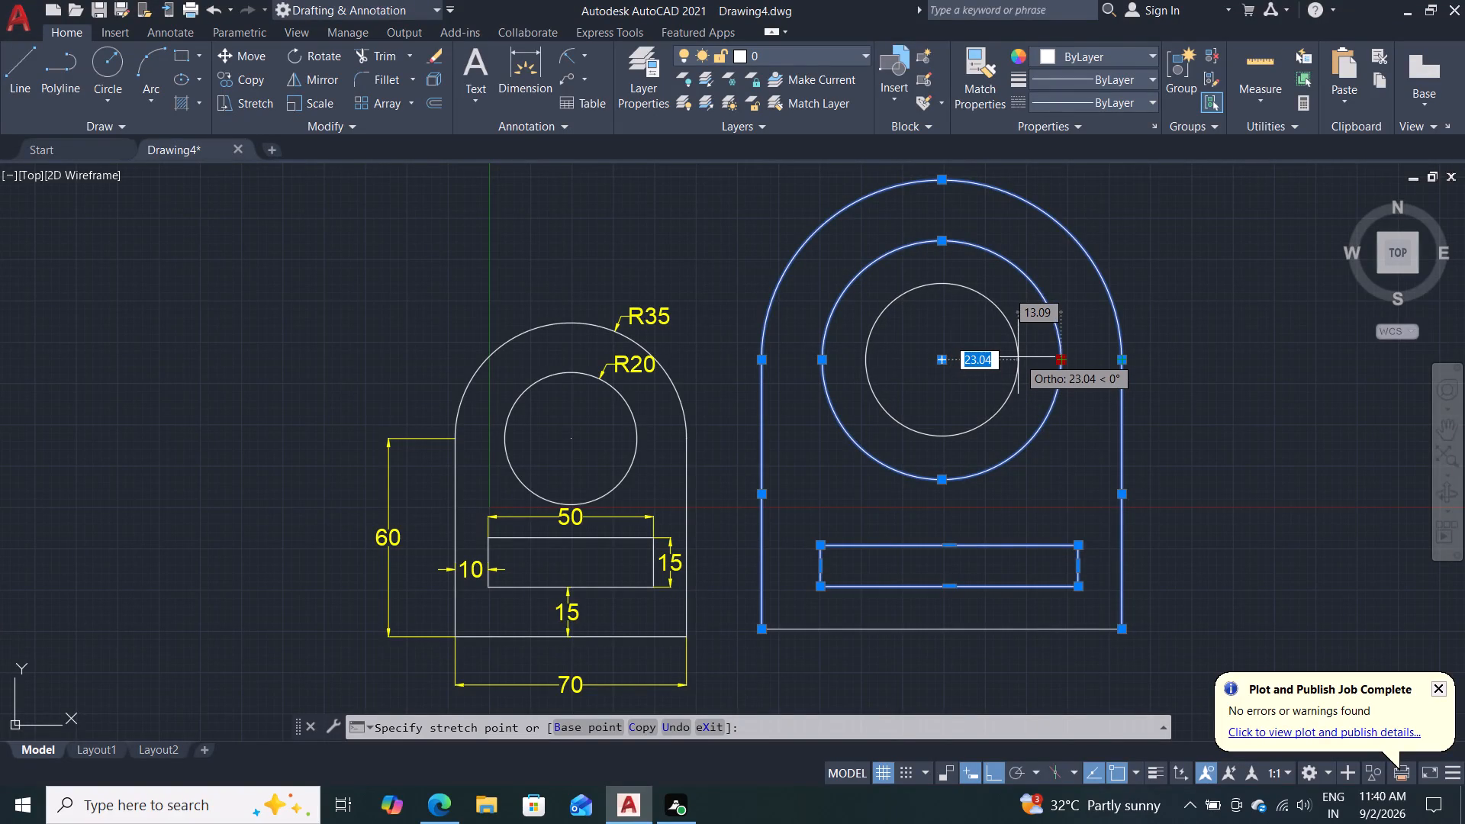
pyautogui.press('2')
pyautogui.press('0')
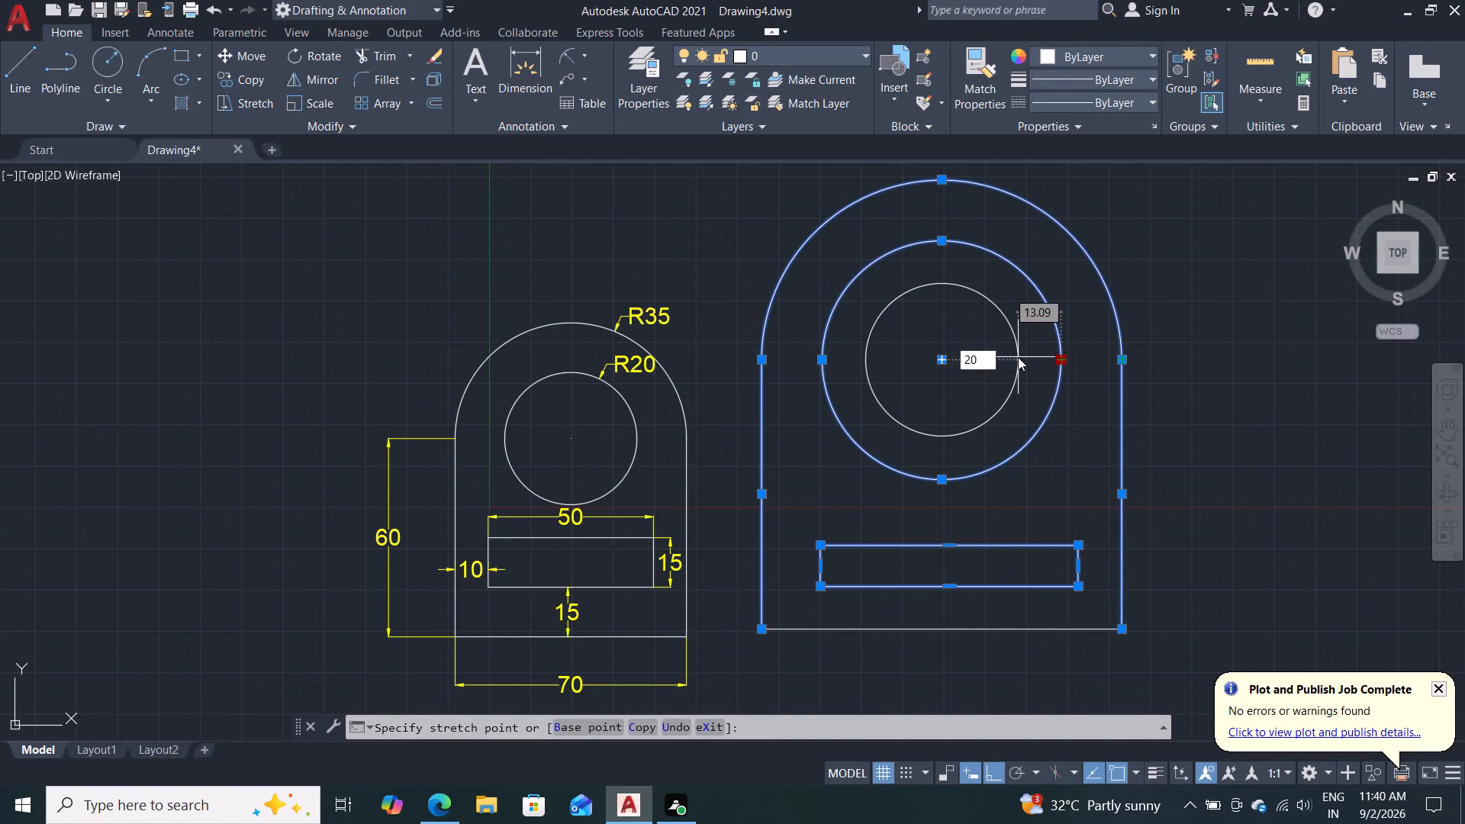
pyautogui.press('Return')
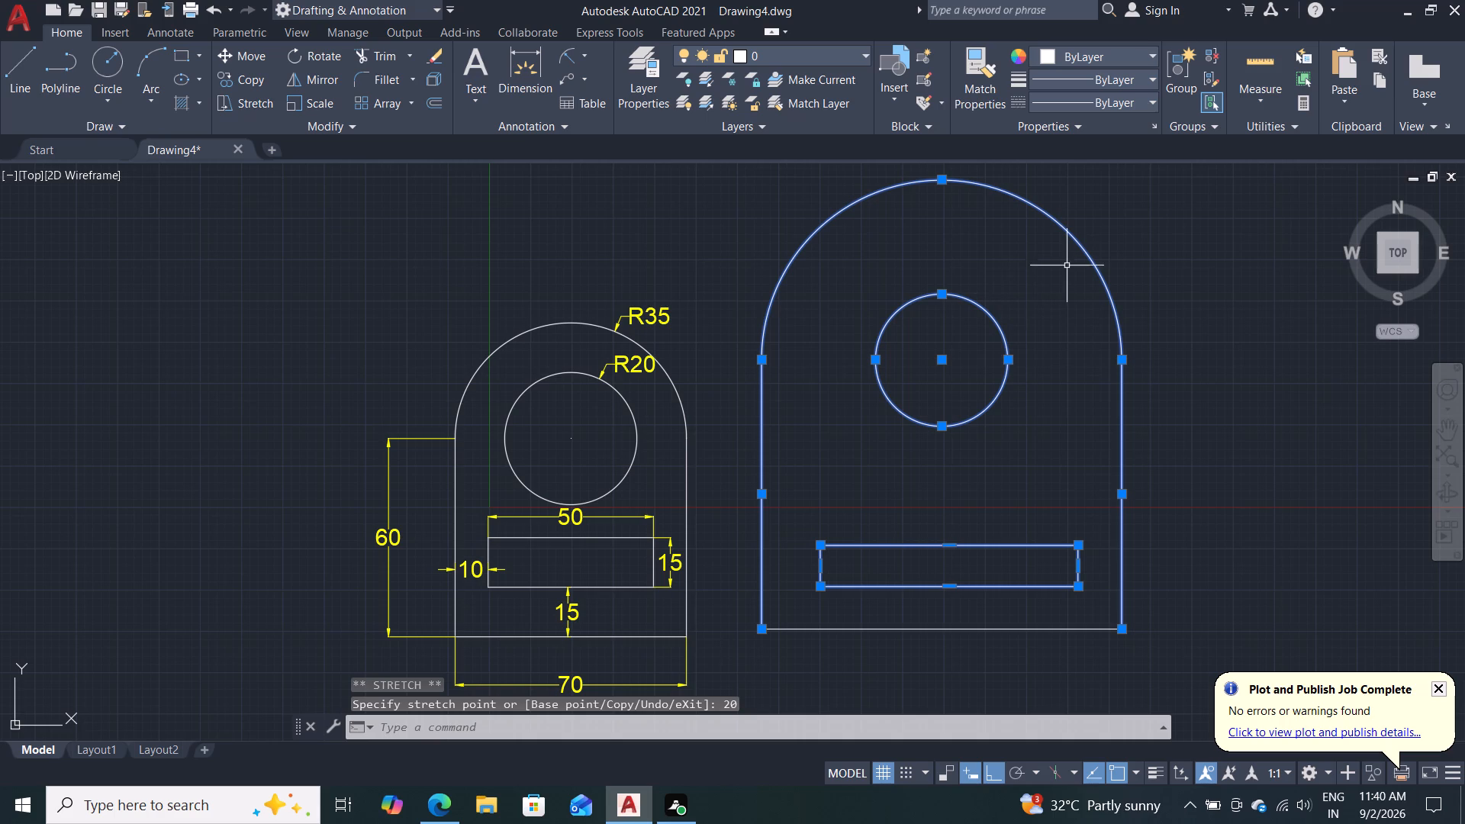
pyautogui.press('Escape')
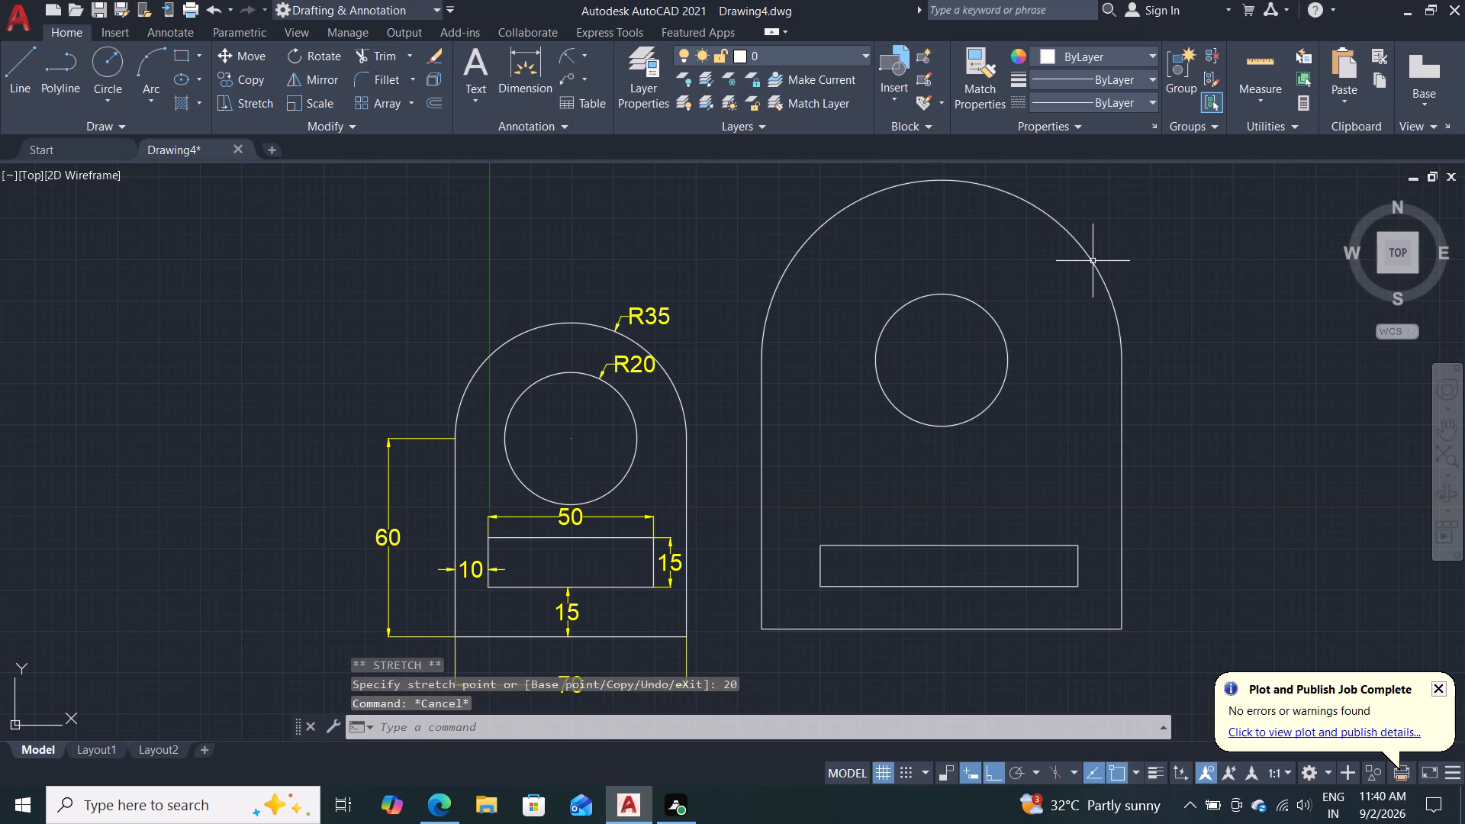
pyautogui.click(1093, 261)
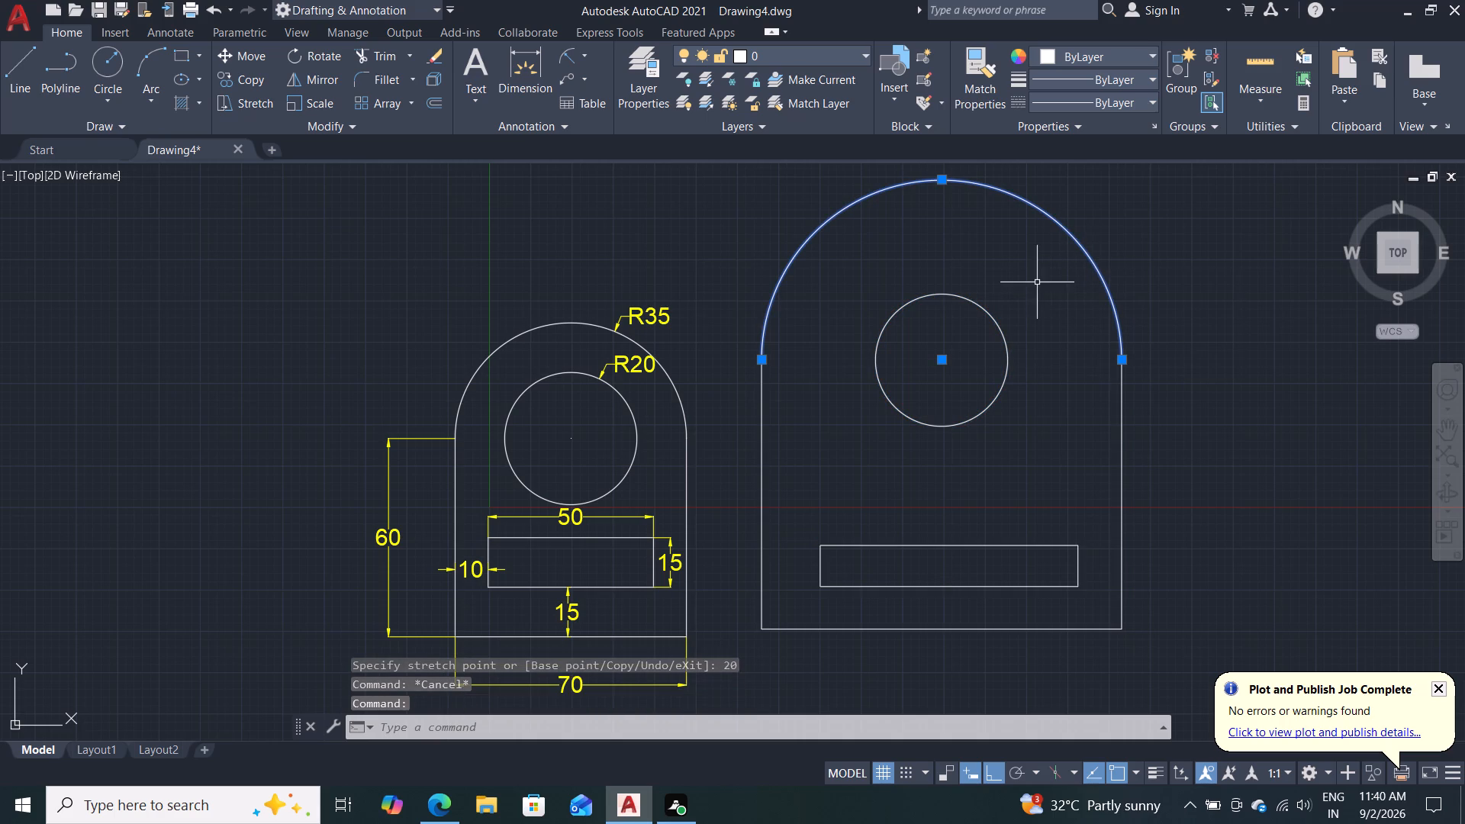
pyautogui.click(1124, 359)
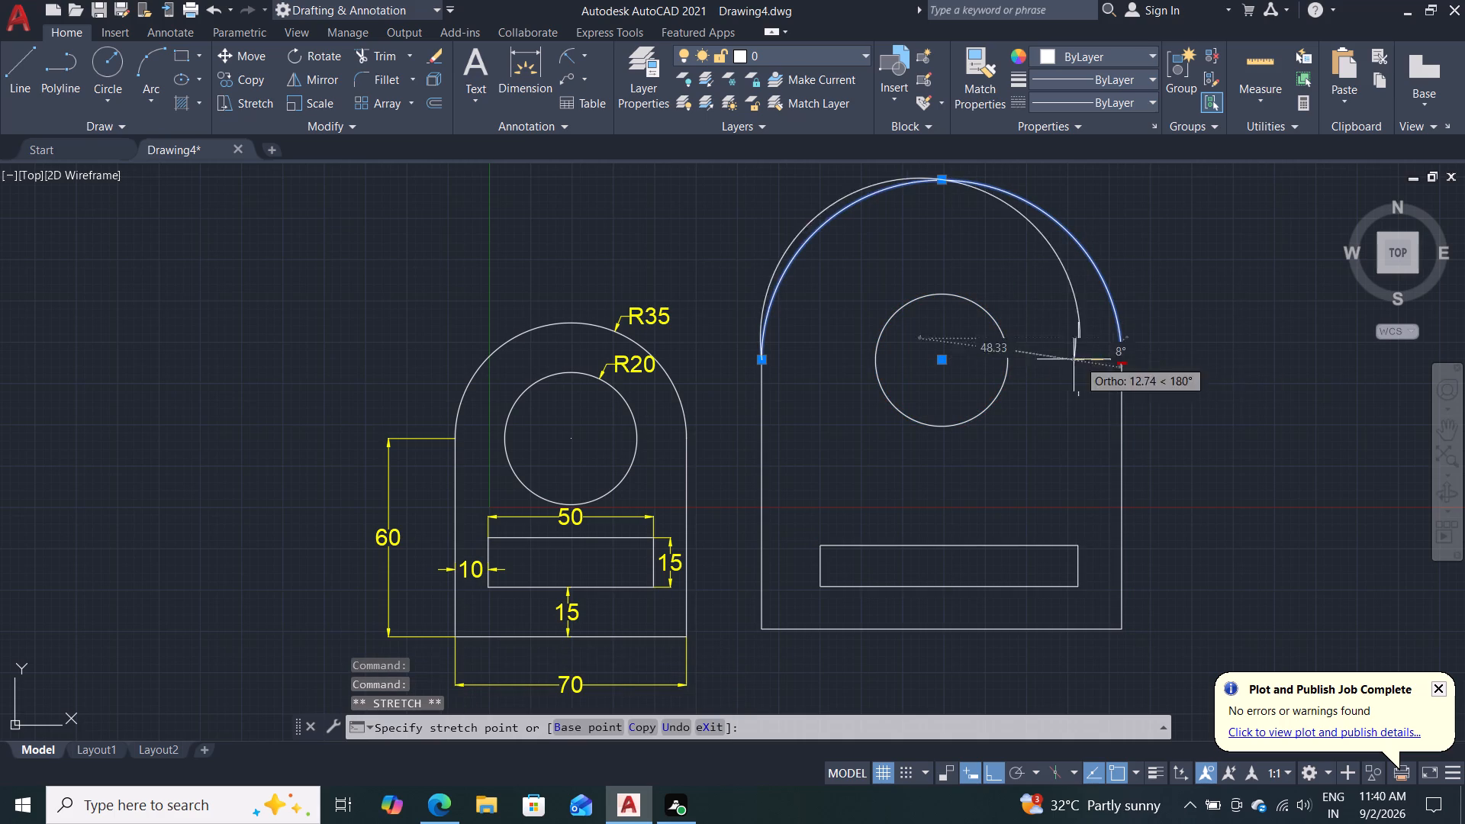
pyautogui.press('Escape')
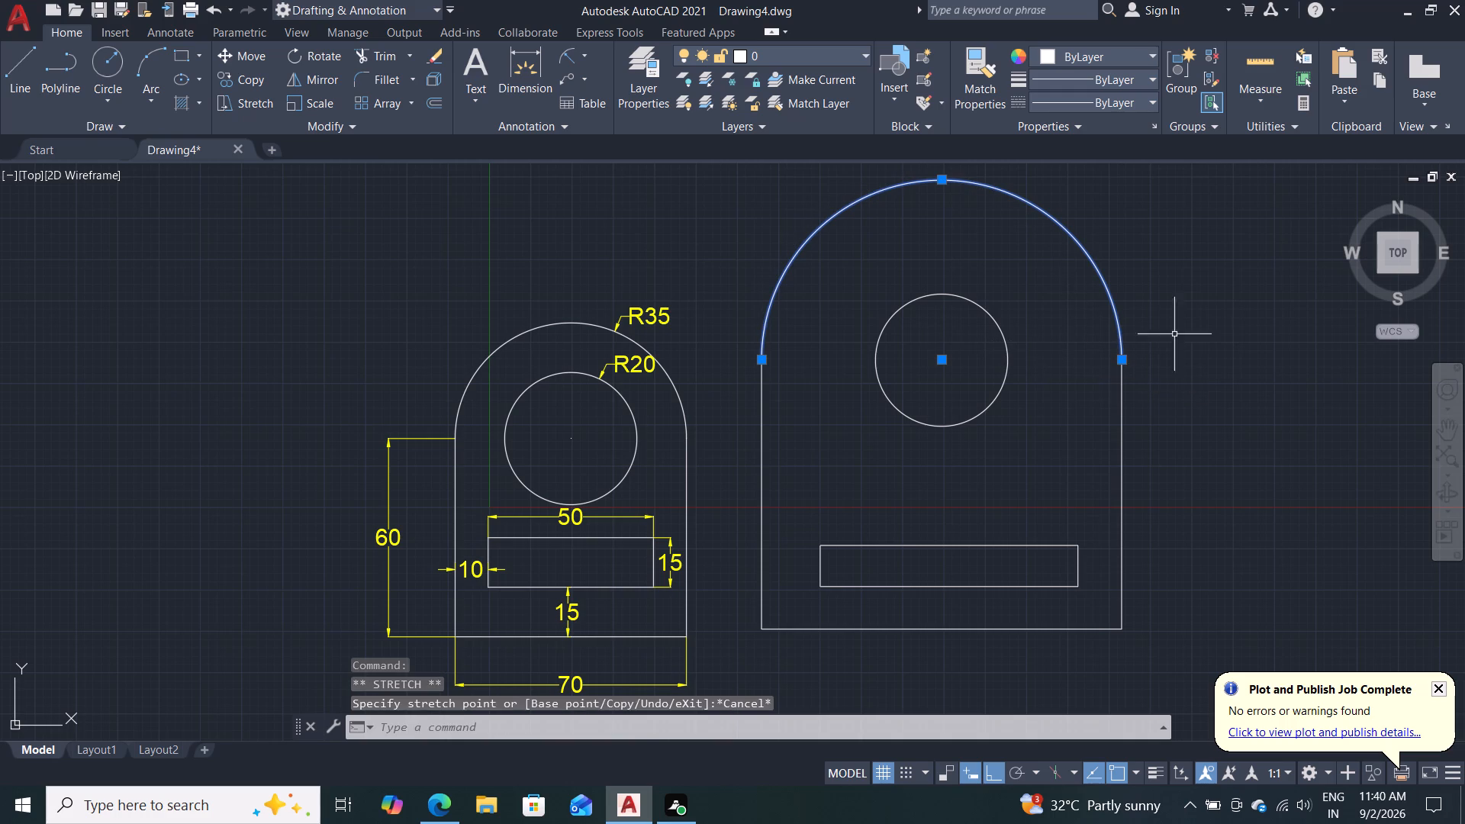
# Erase the entire larger undimensioned shape, including its arc, circle, cutout, side lines and bottom line.
pyautogui.moveTo(1206, 214); pyautogui.dragTo(807, 661)
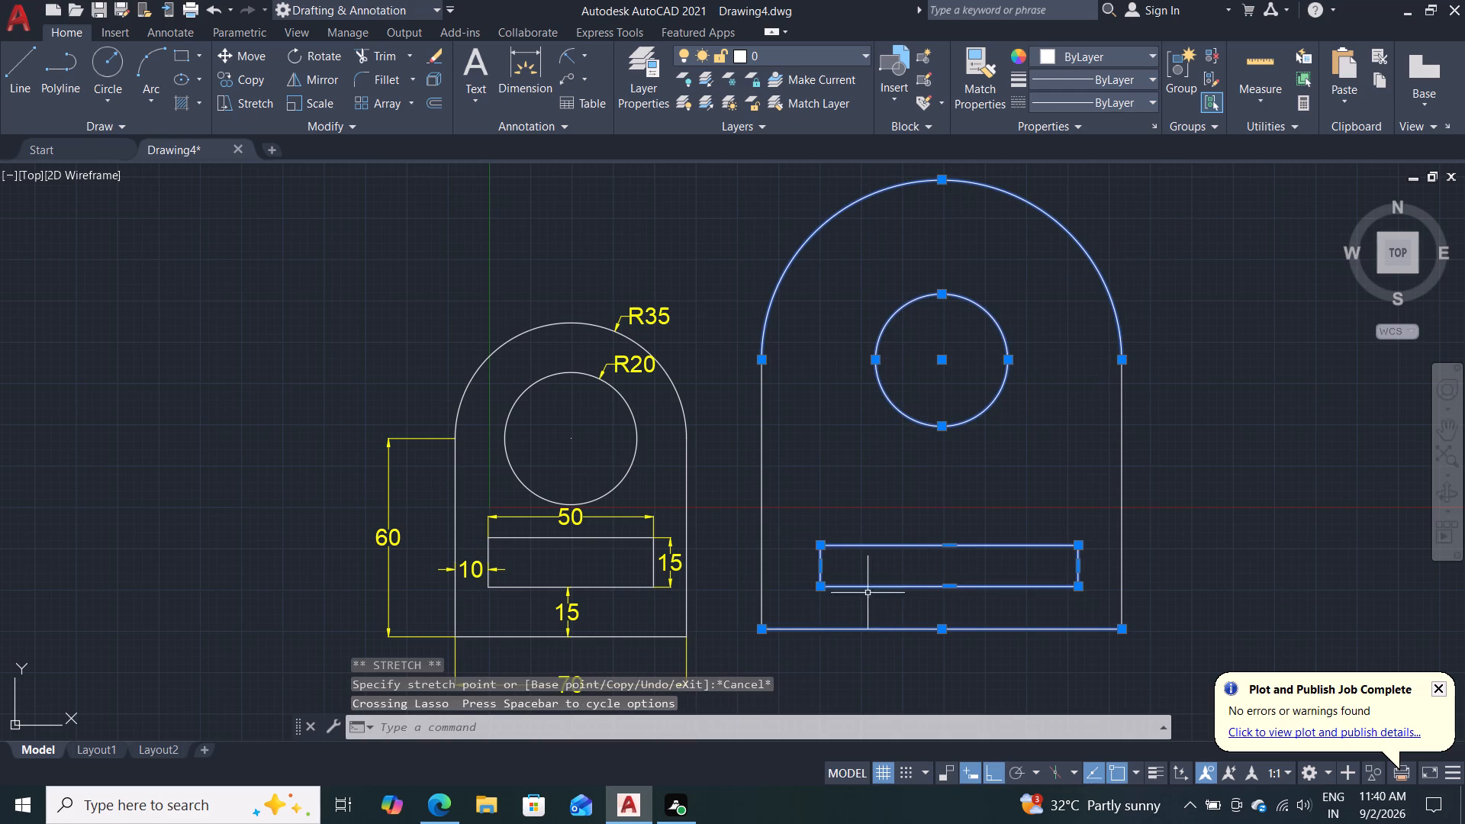
pyautogui.click(762, 464)
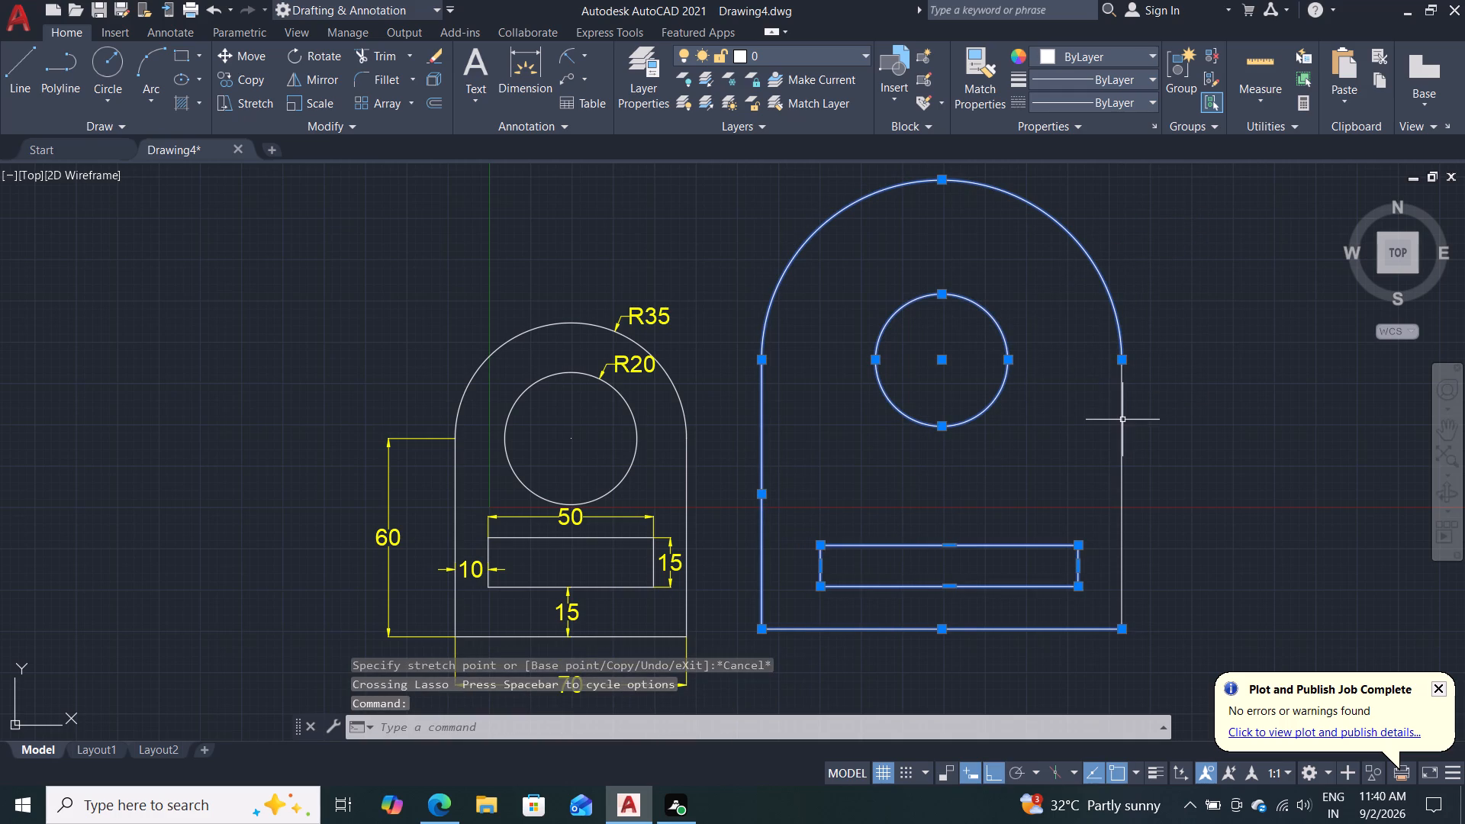
pyautogui.click(1122, 420)
pyautogui.press('Delete')
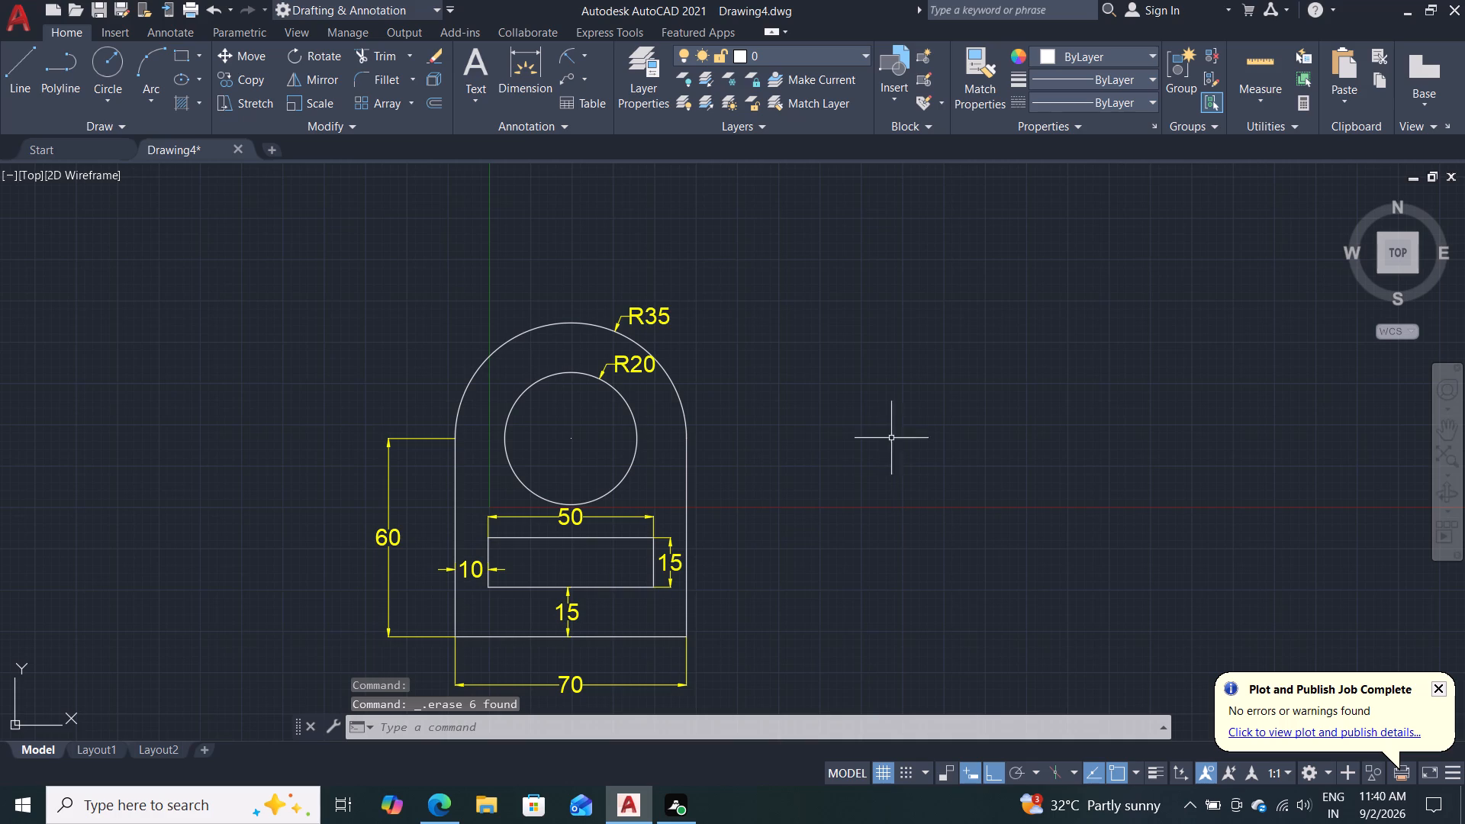
# Save the drawing under the name 02-09-04 in the Documents folder as an AutoCAD 2018 drawing.
pyautogui.scroll(-1, 786, 449)
pyautogui.moveTo(780, 472); pyautogui.dragTo(759, 473, button='middle')
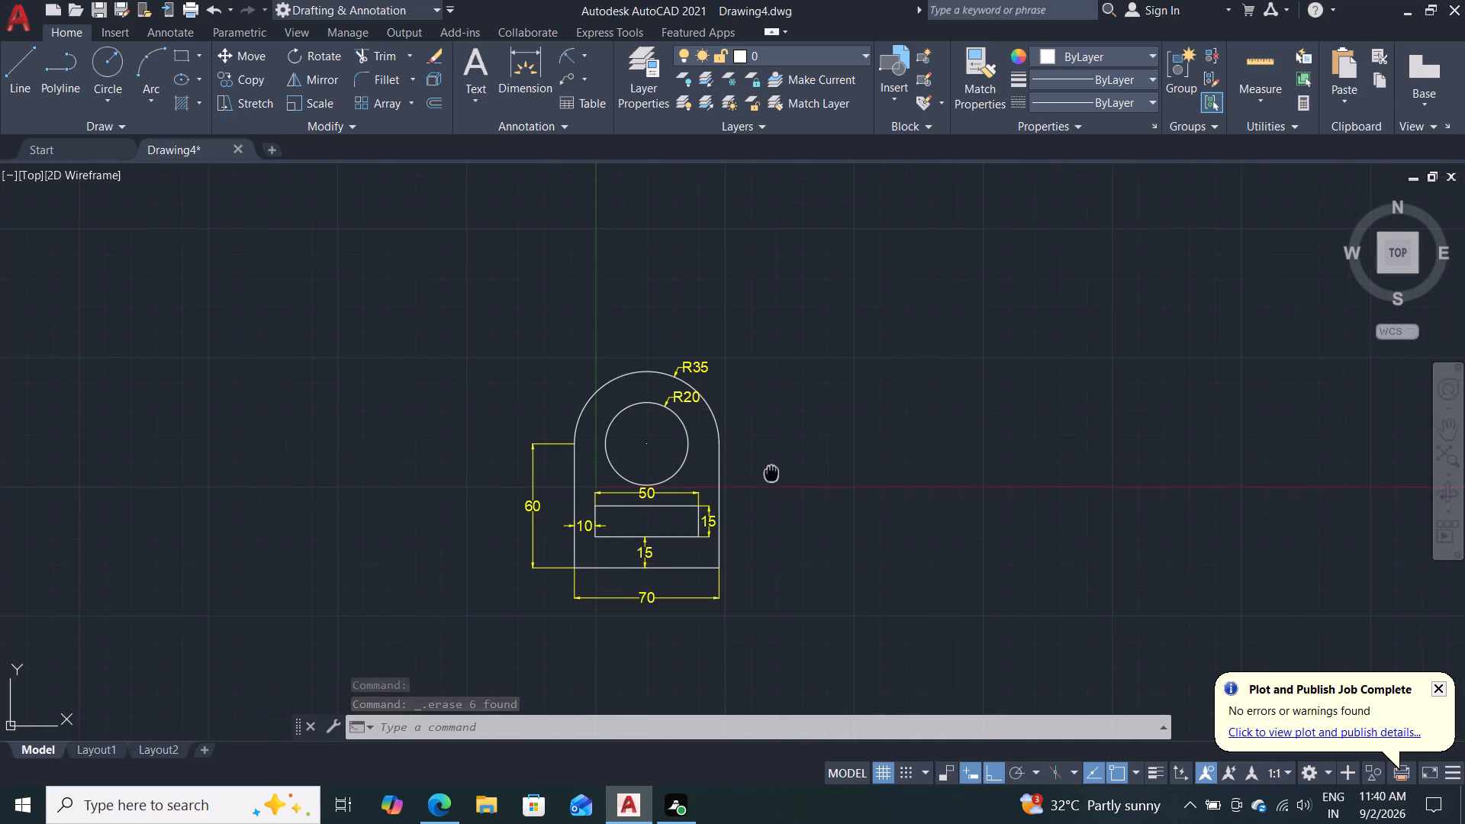
pyautogui.moveTo(759, 473); pyautogui.dragTo(678, 443, button='middle')
pyautogui.scroll(1, 678, 443)
pyautogui.moveTo(662, 459); pyautogui.dragTo(750, 459, button='middle')
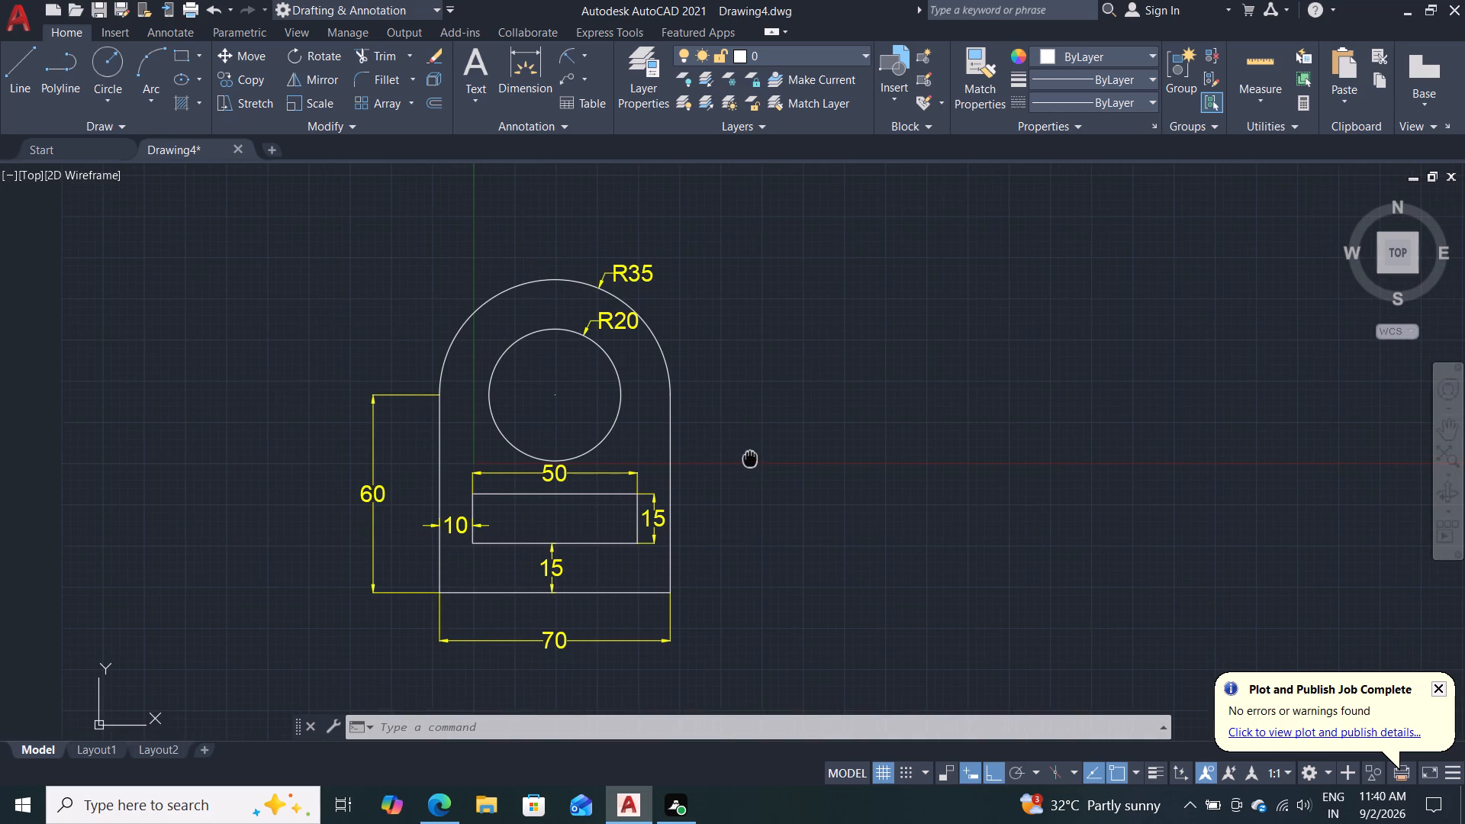
pyautogui.moveTo(750, 459); pyautogui.dragTo(751, 459, button='middle')
pyautogui.click(20, 11)
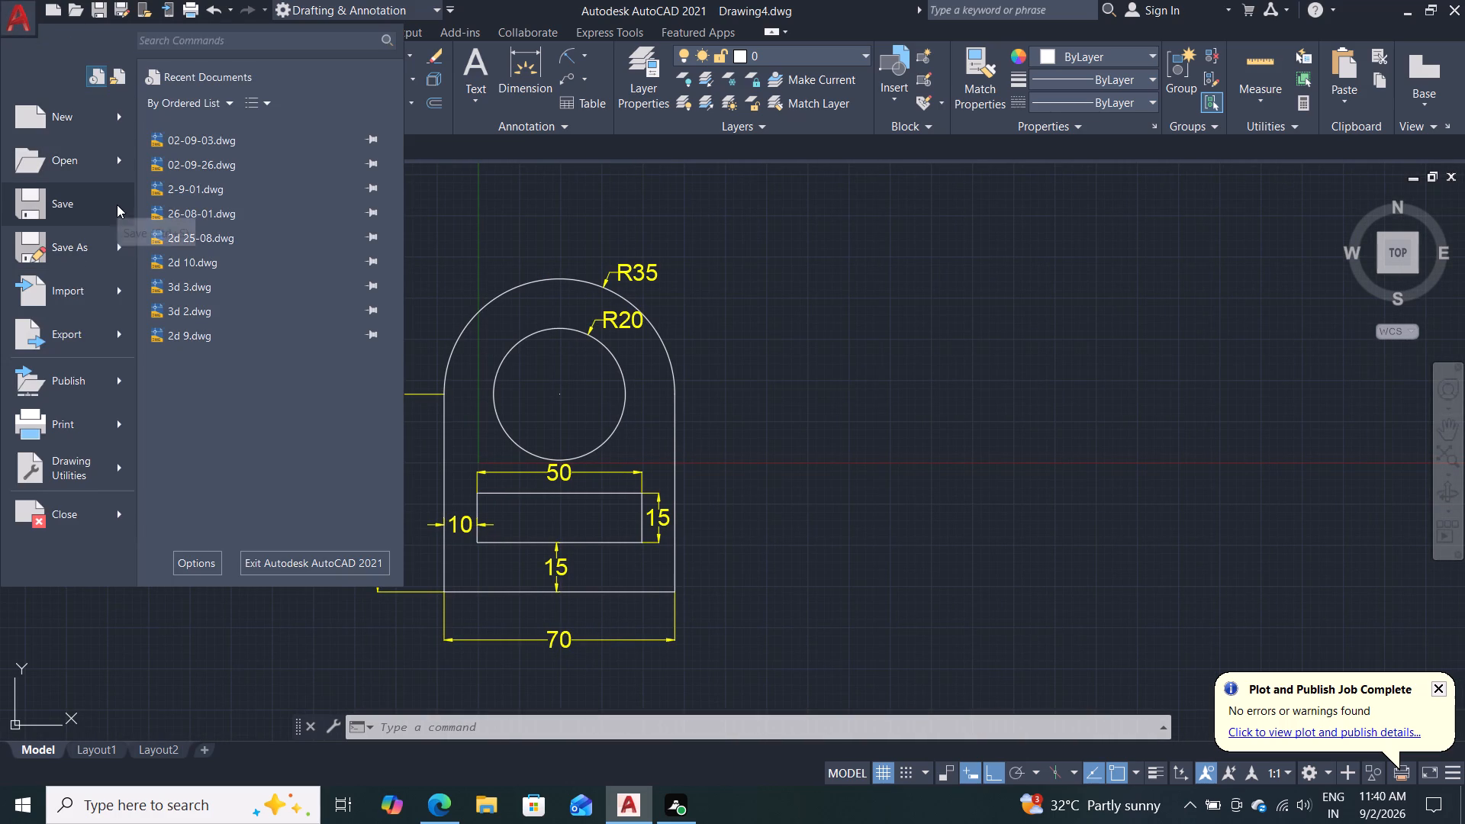
pyautogui.click(76, 239)
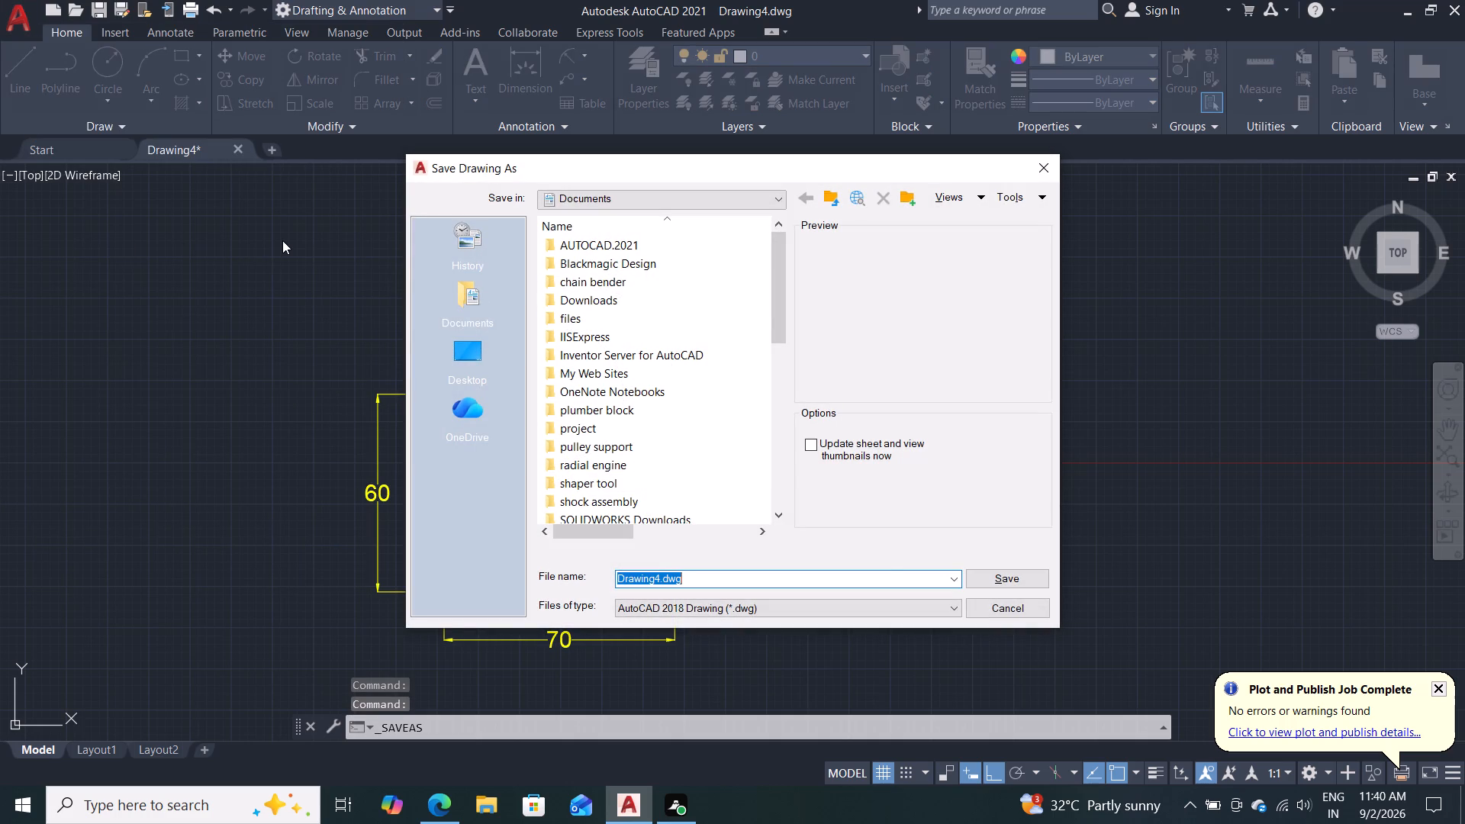
pyautogui.press('0')
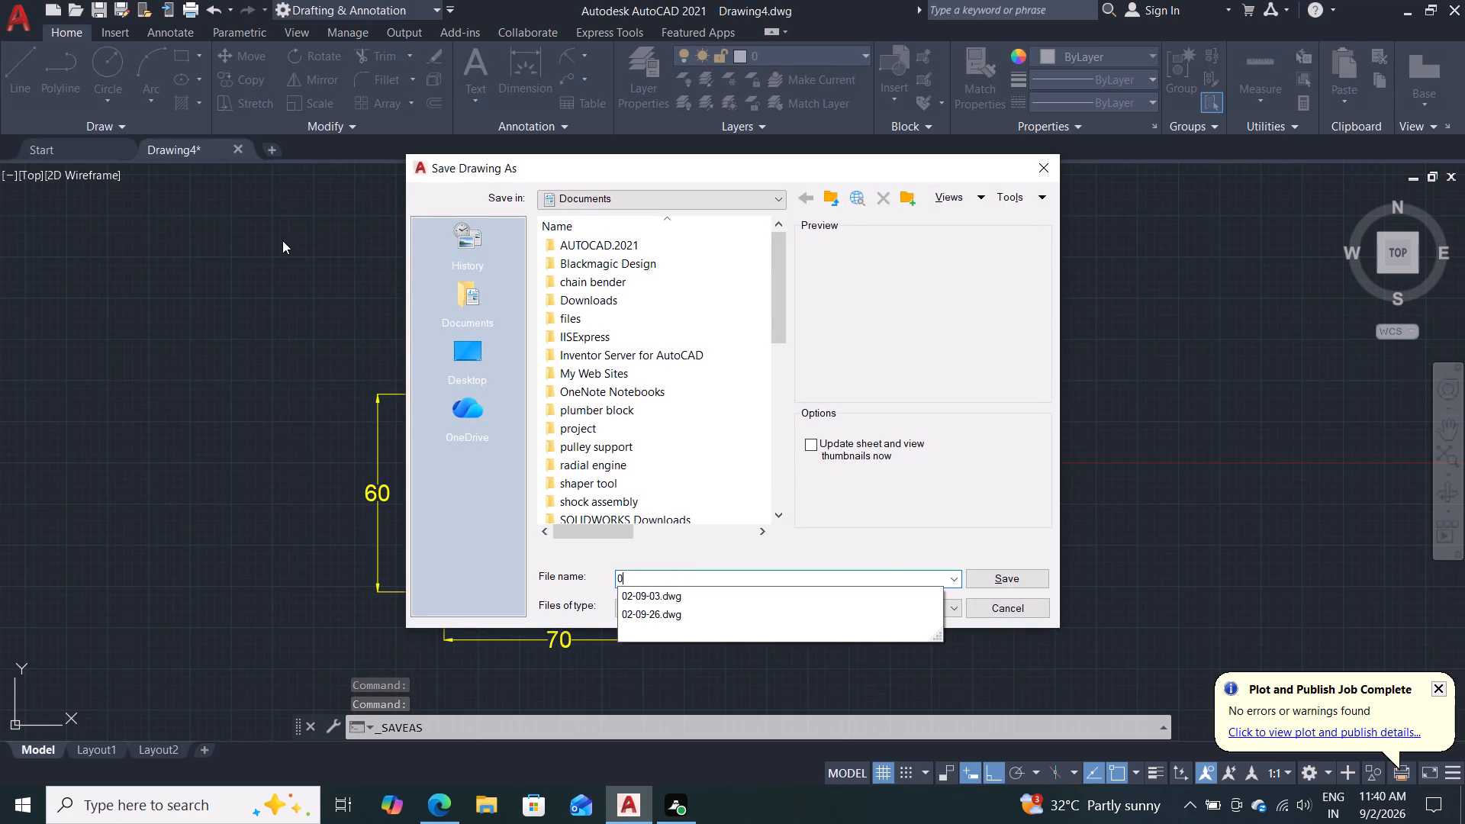
pyautogui.press('2')
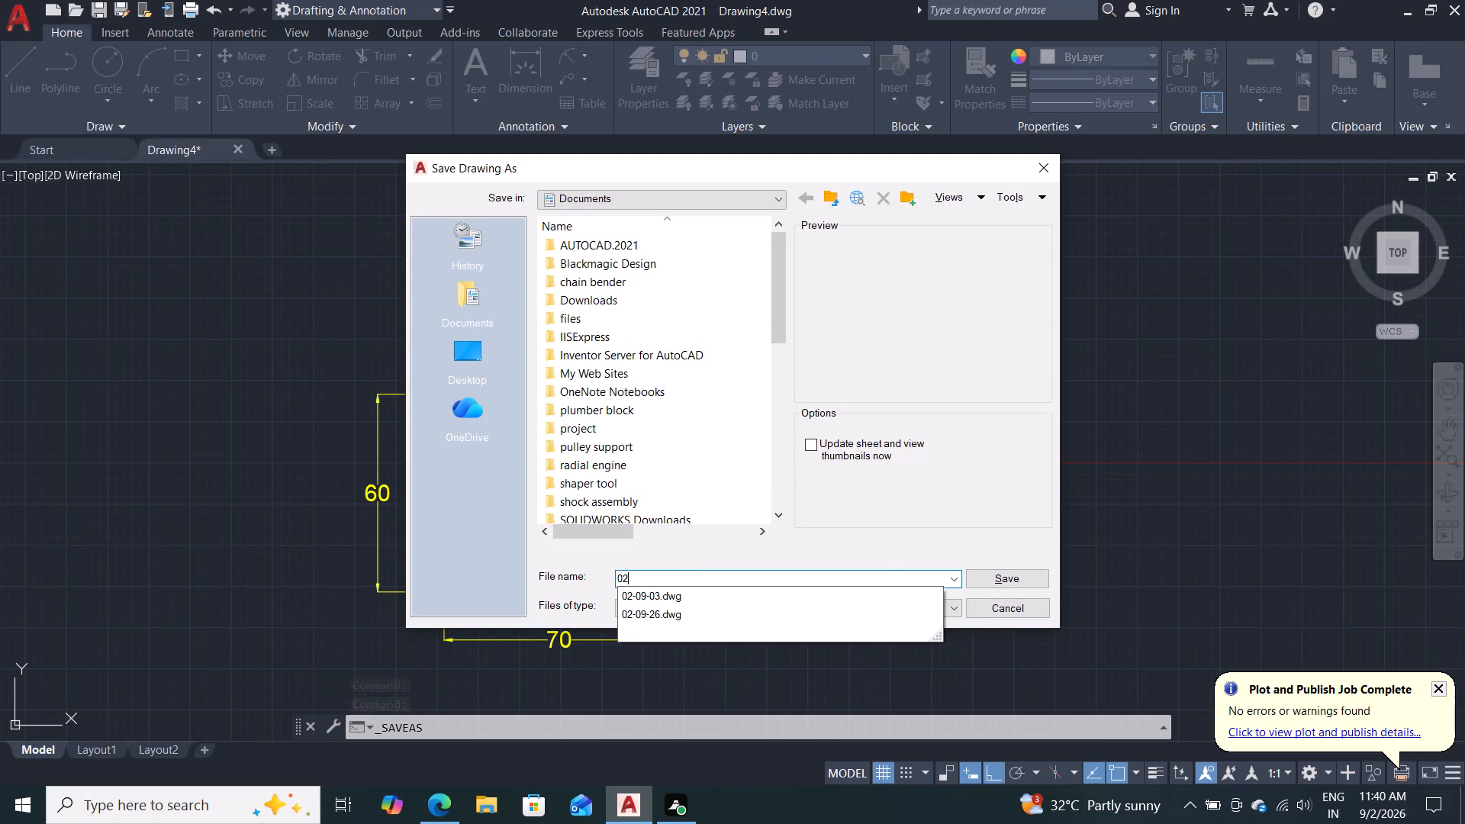
pyautogui.press('-')
pyautogui.write('09')
pyautogui.write('-04')
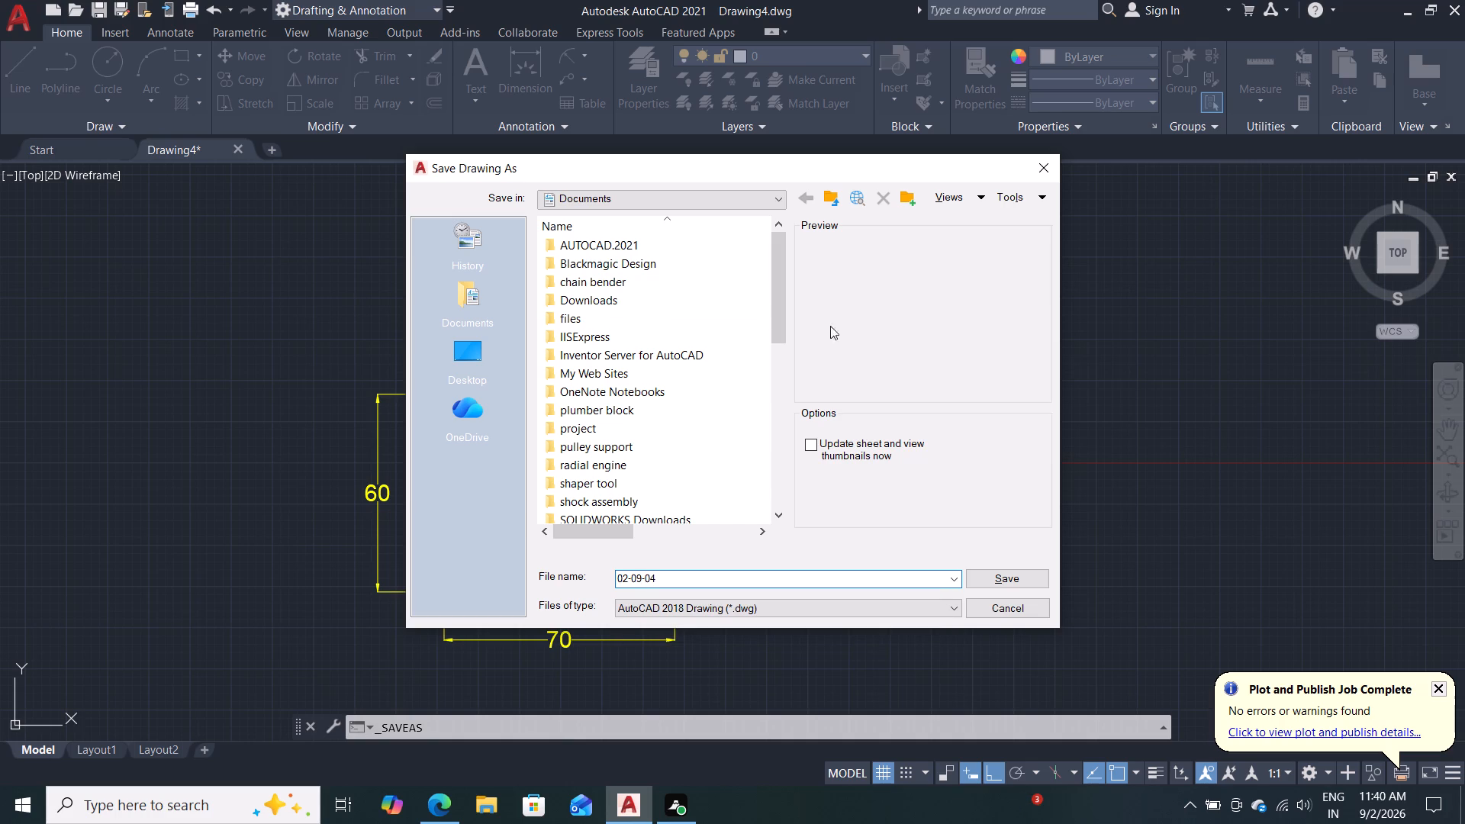
pyautogui.click(1005, 571)
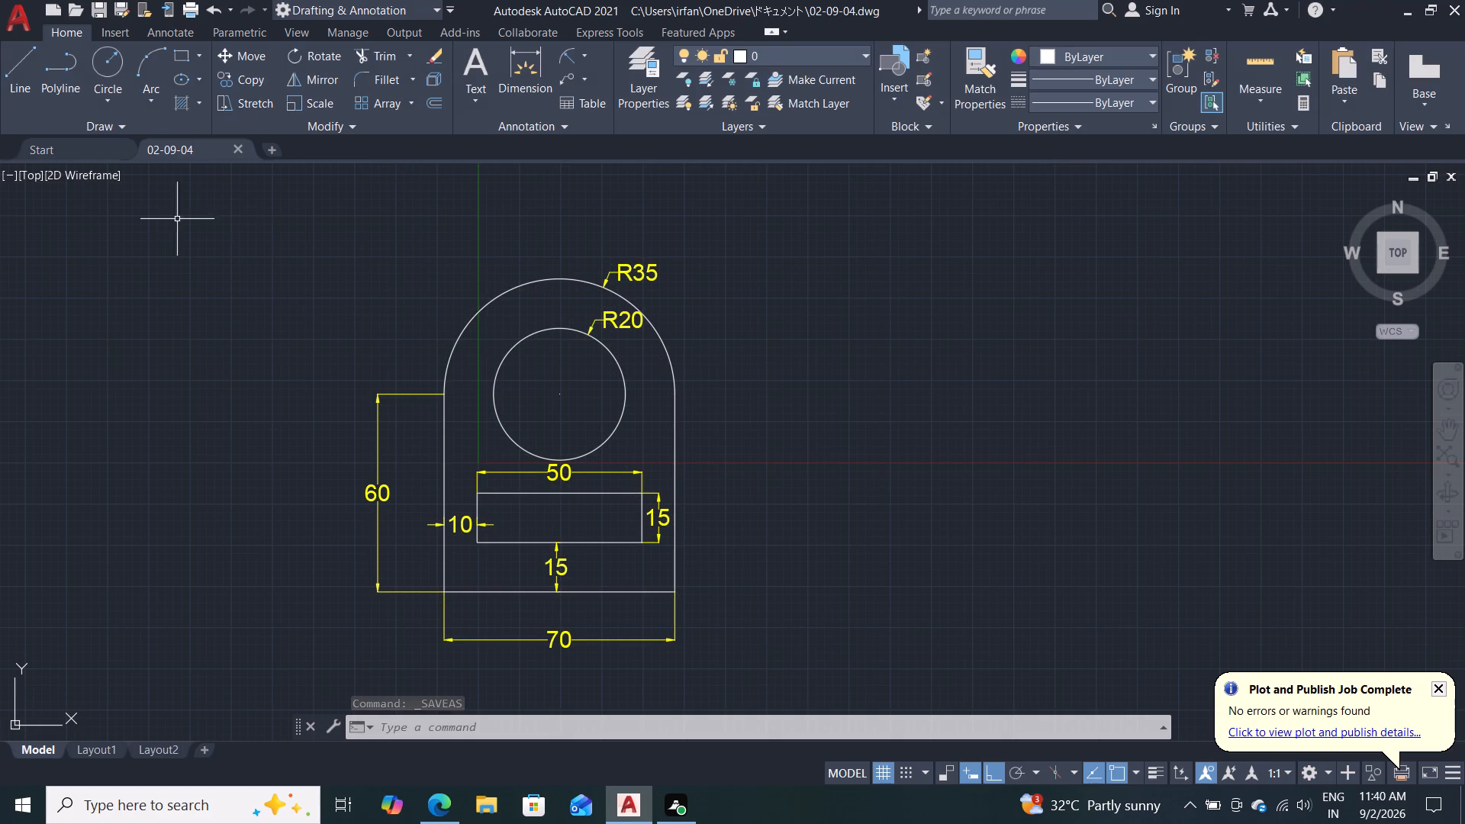
# Export the drawing as the PDF file 02-09-04.pdf in the Documents folder.
pyautogui.click(18, 24)
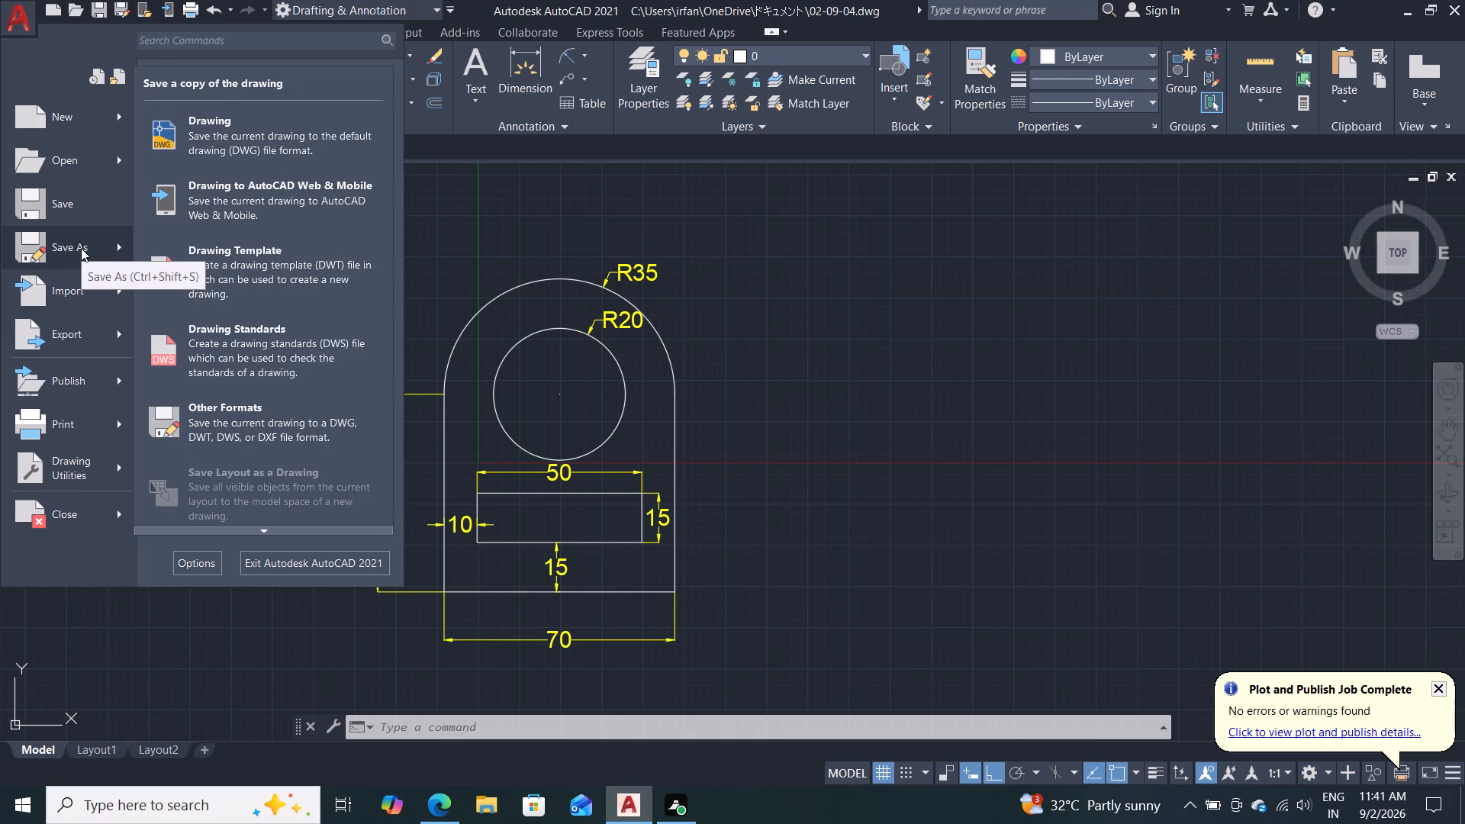
pyautogui.click(76, 329)
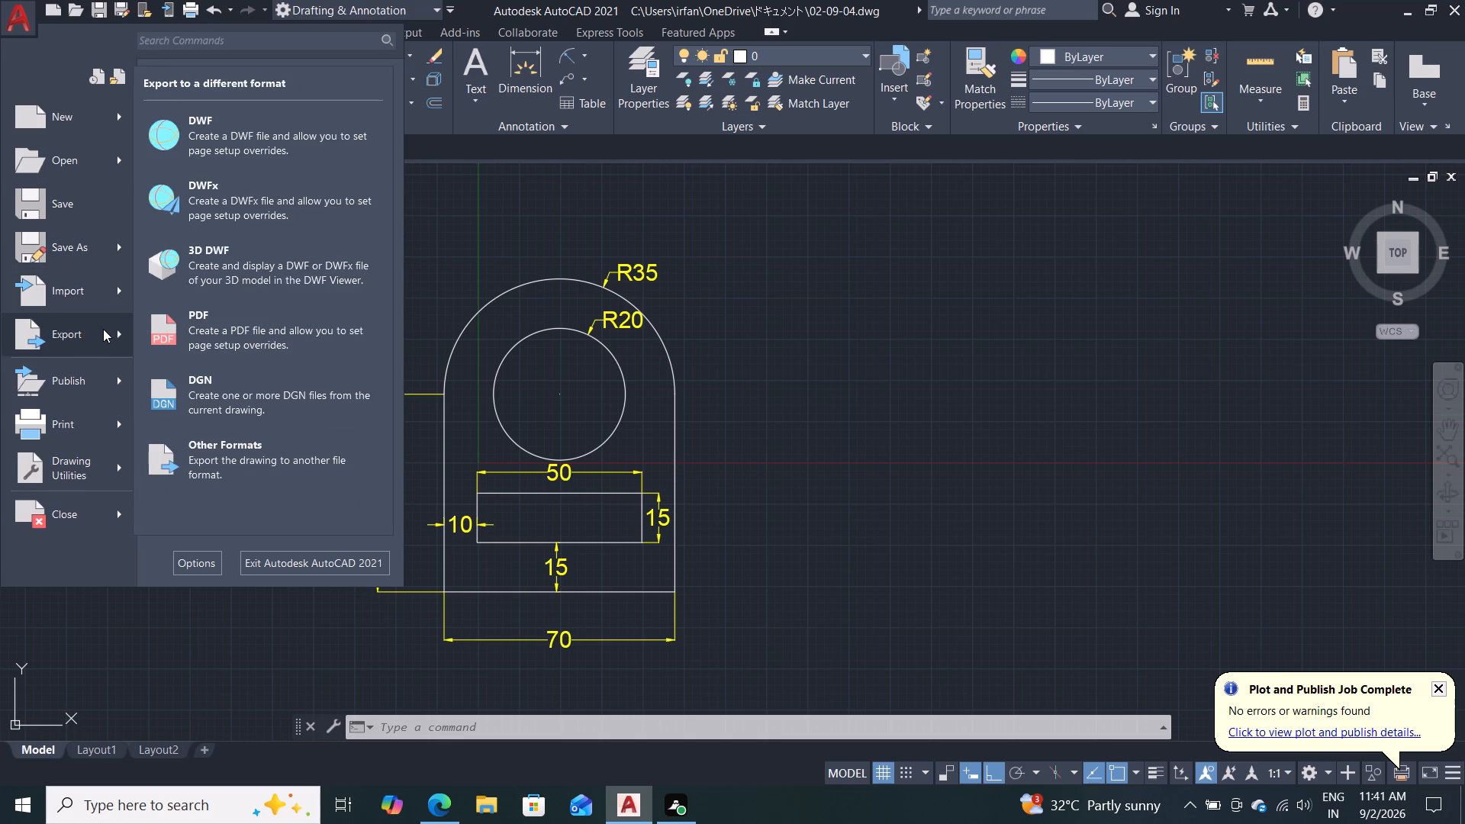
pyautogui.click(188, 325)
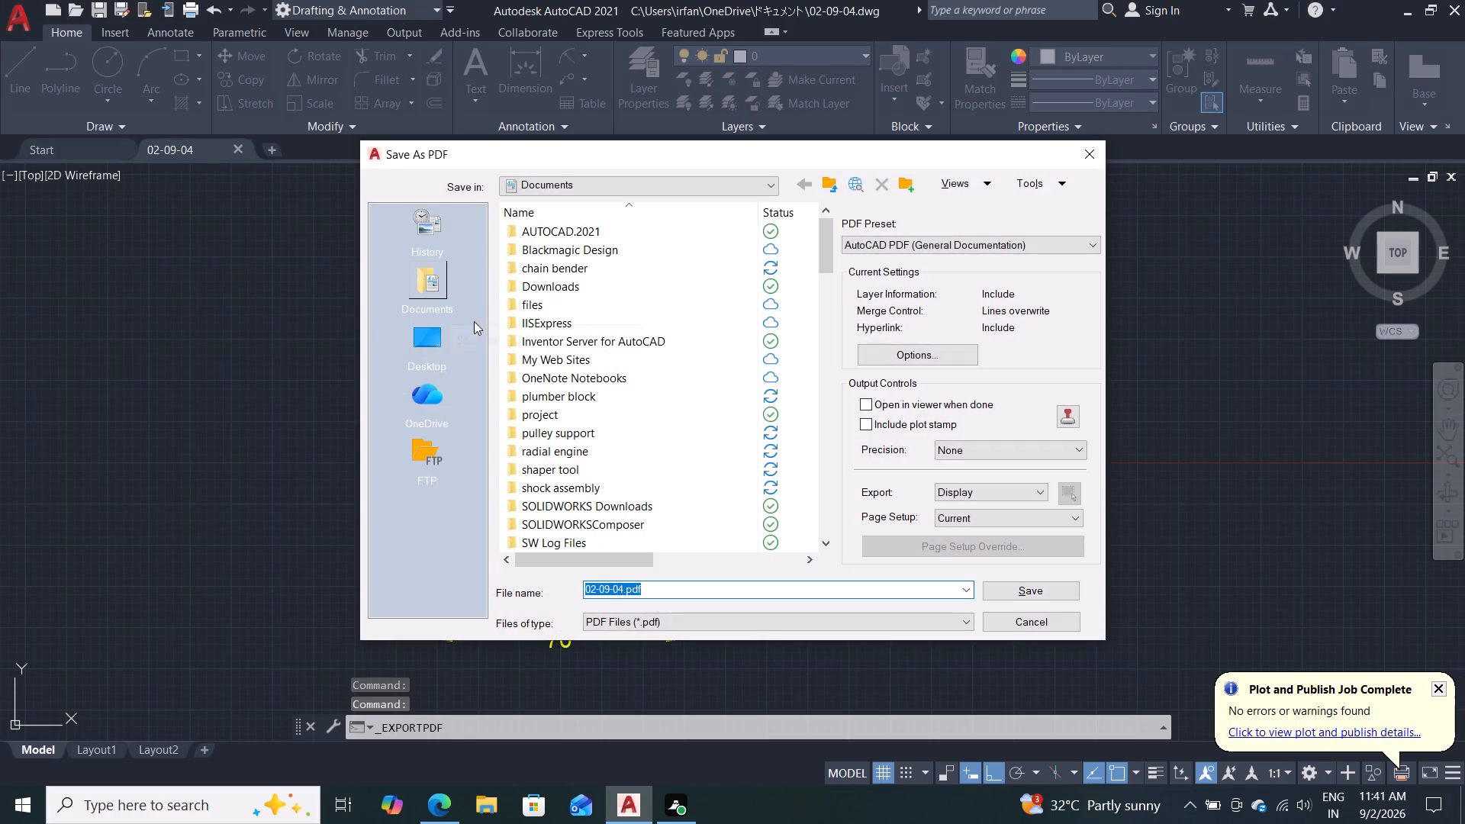
pyautogui.click(1008, 591)
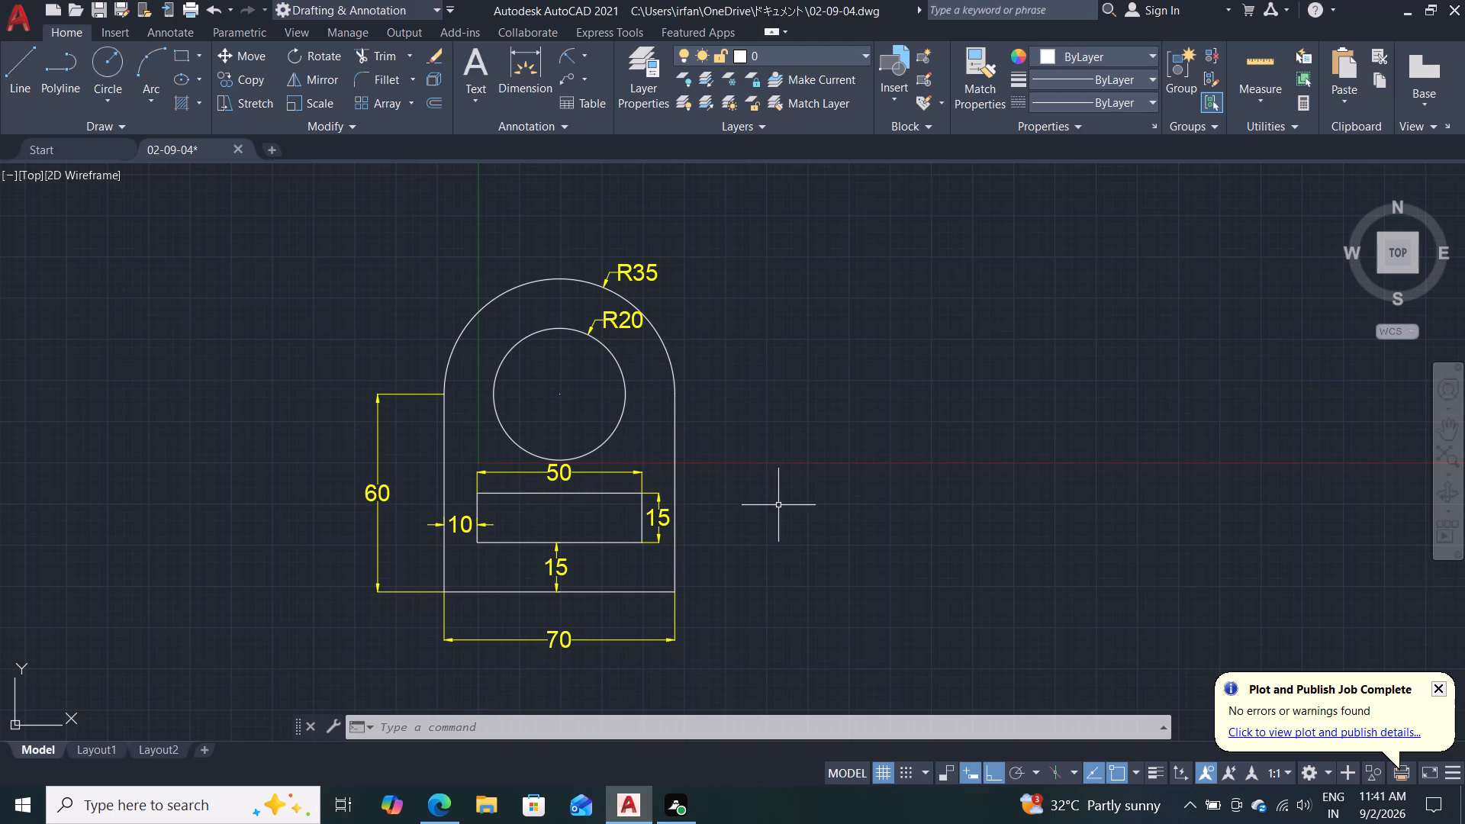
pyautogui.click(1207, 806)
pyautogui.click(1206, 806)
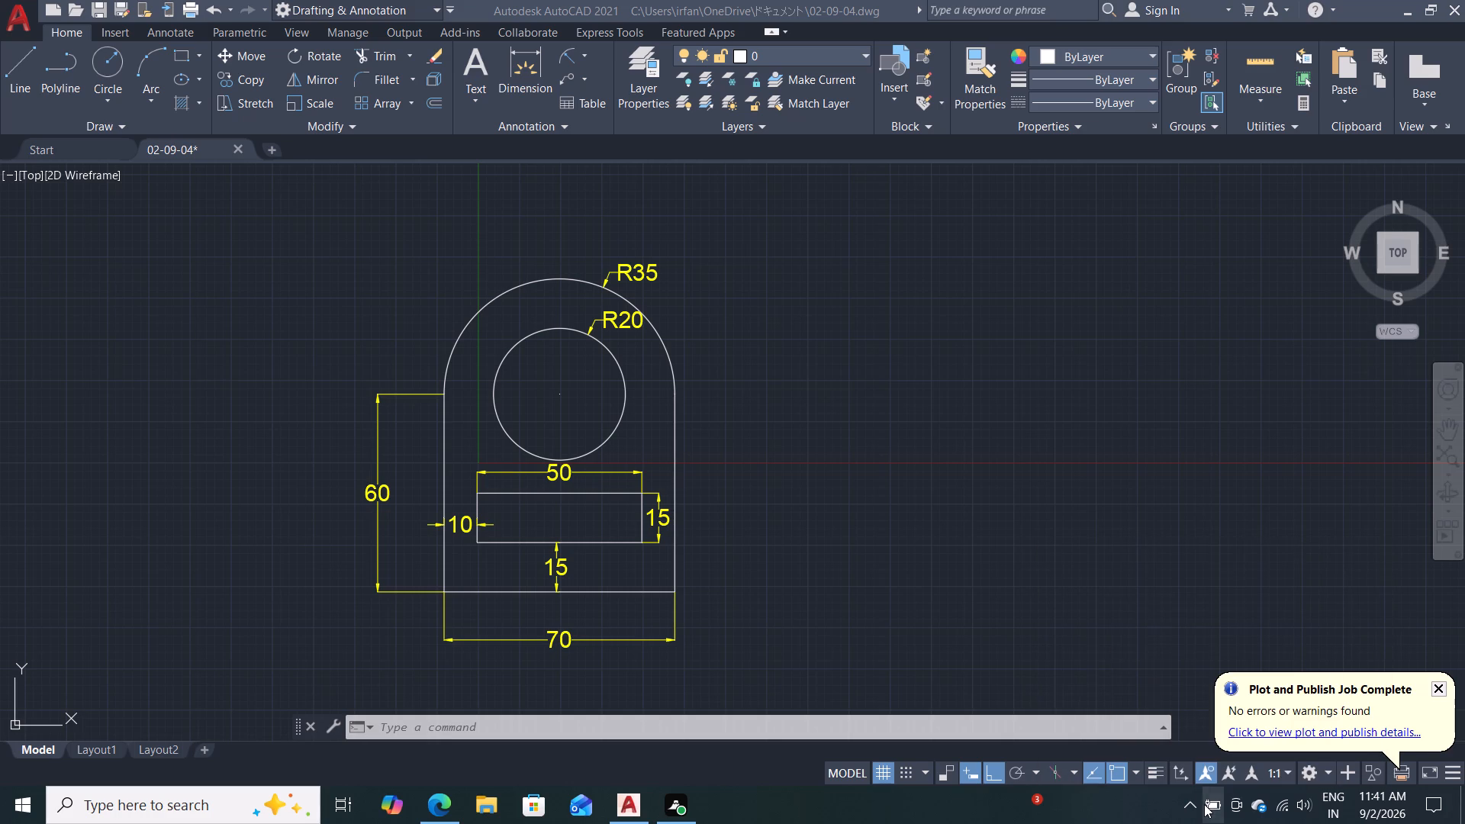